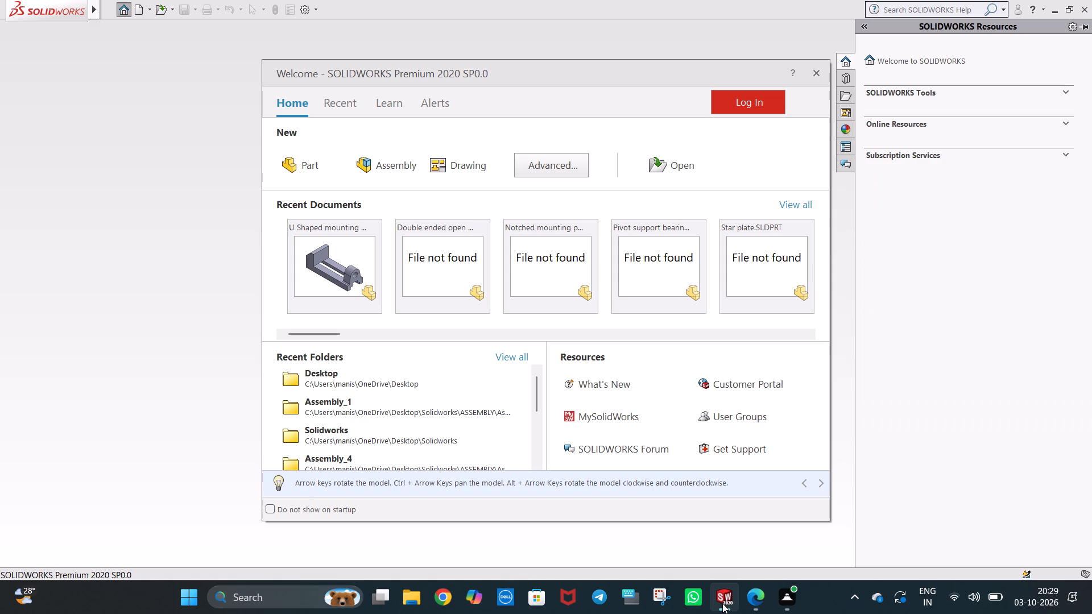
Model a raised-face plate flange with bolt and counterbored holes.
Dismiss the welcome window and create a new part document.
click(818, 64)
click(133, 7)
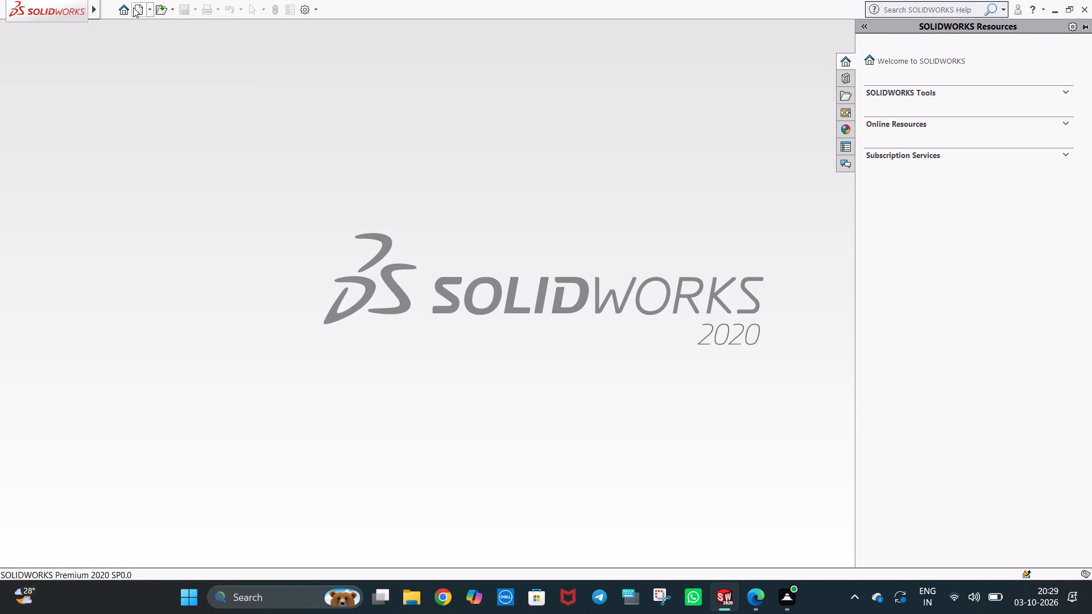
click(471, 446)
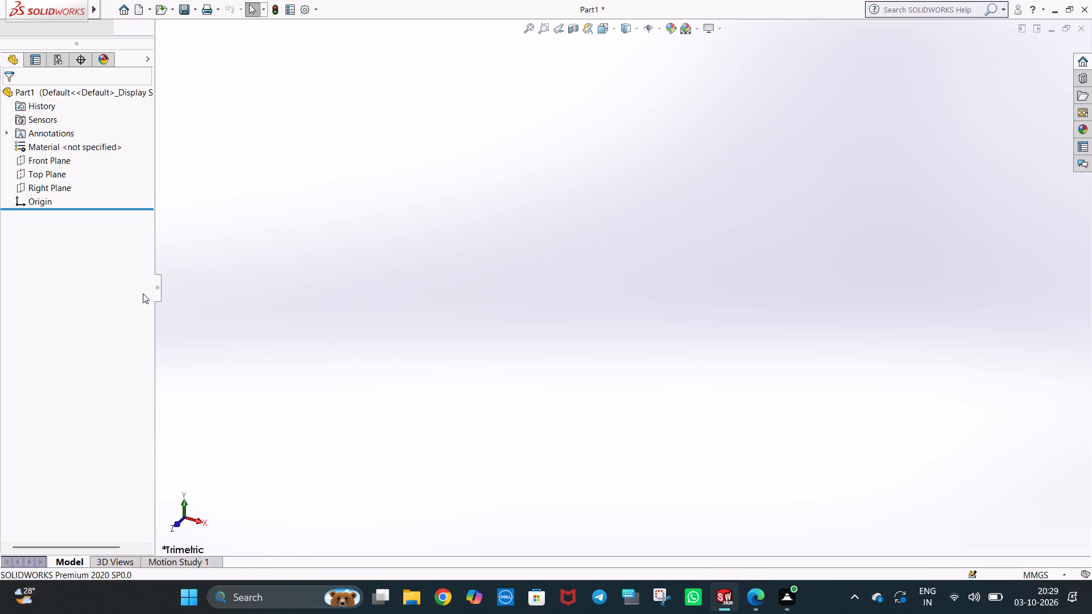
Start a new sketch on the Top Plane.
click(51, 172)
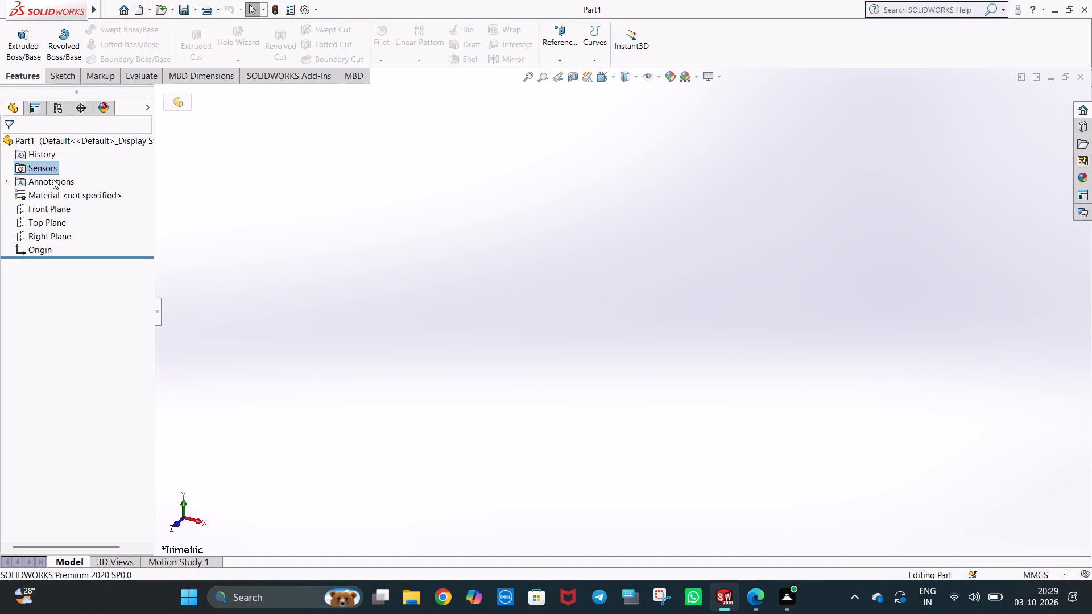
click(60, 223)
click(72, 206)
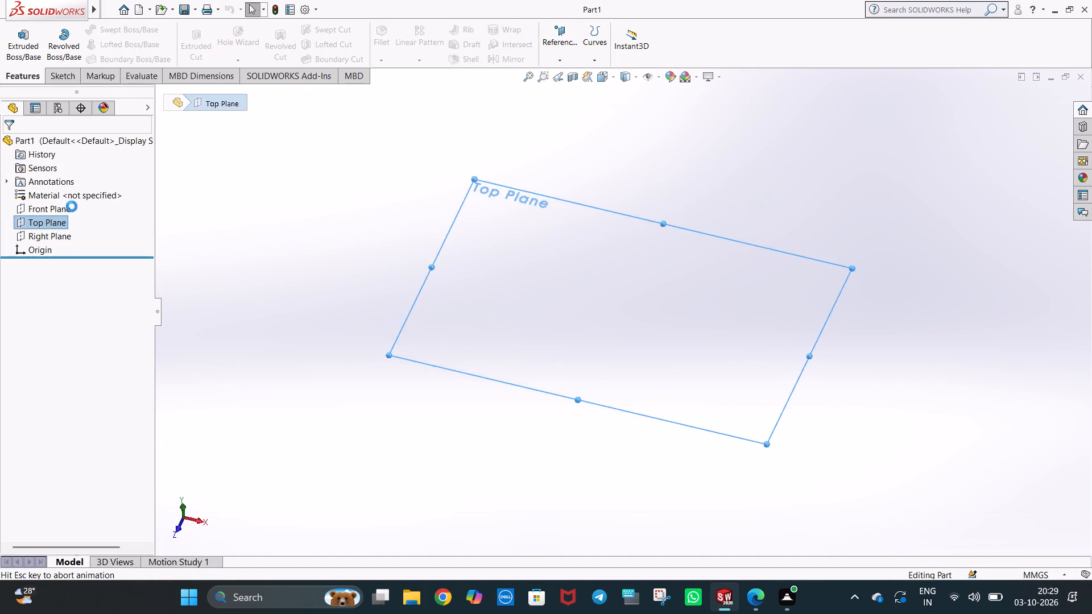
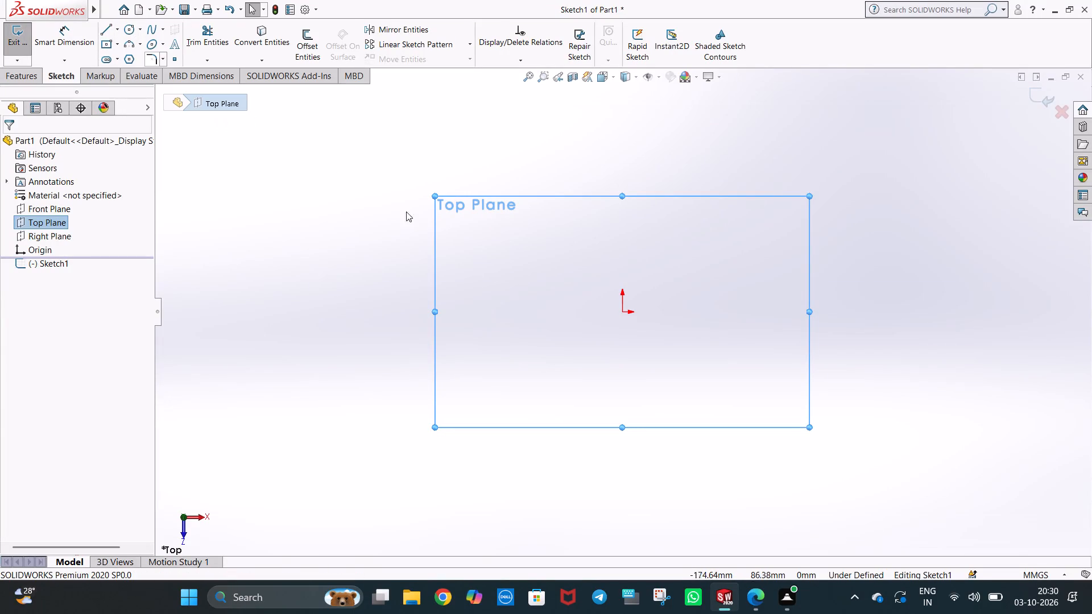
Save the part to the Desktop as "Weld neck flange", discarding the empty sketch.
key(ctrl+s)
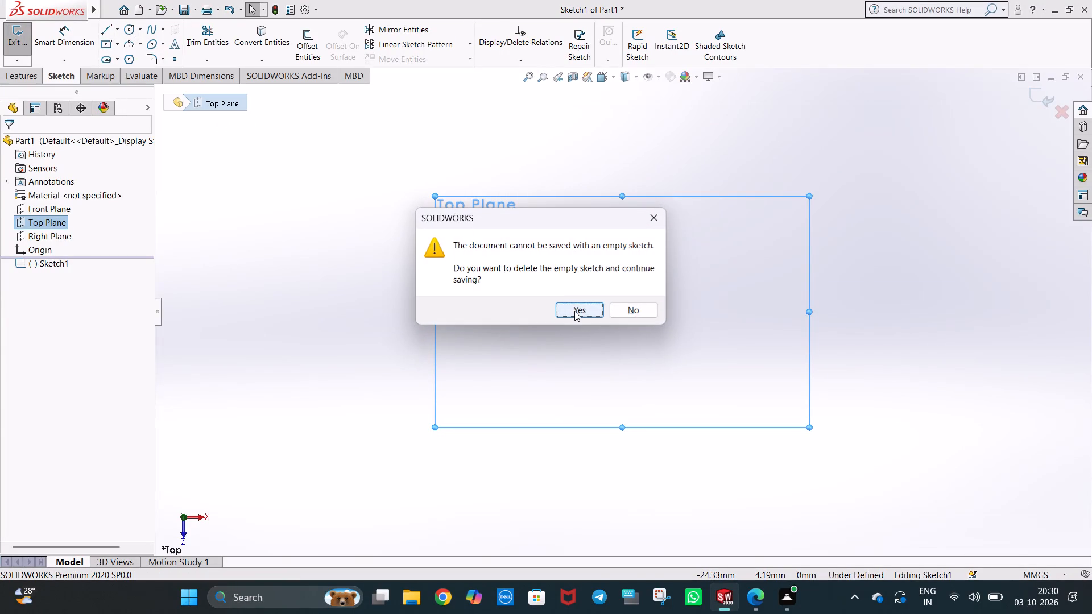
click(574, 311)
key(BackSpace)
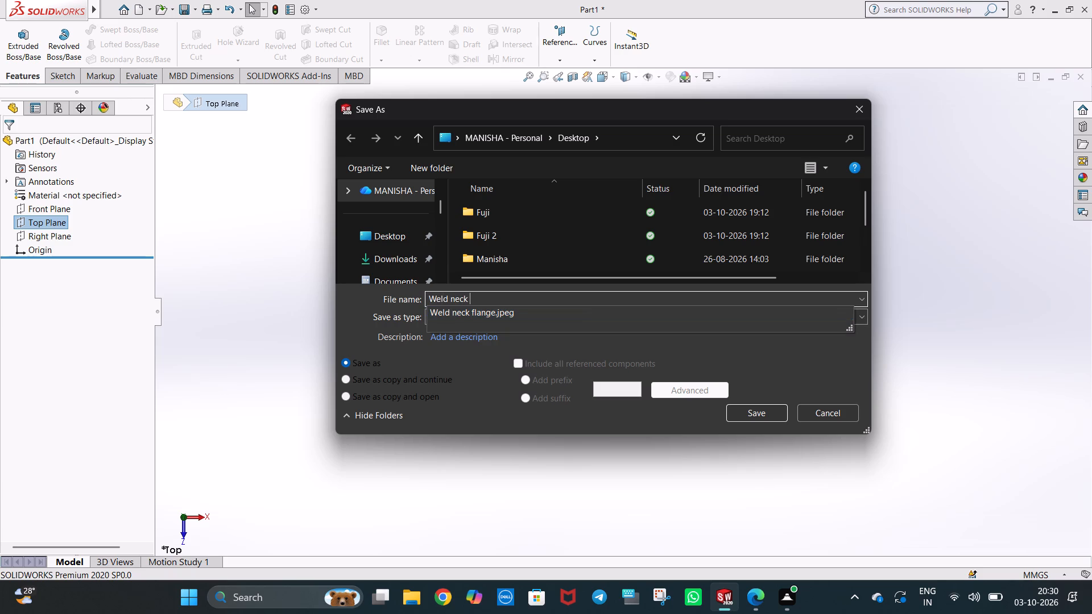
key(BackSpace)
key(f)
text(lange)
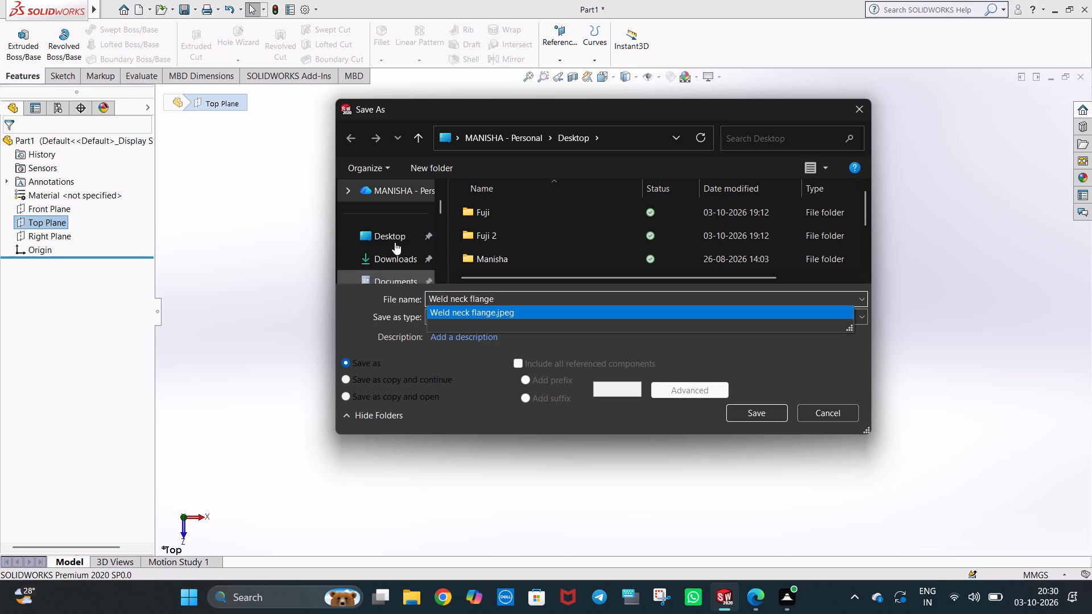
click(378, 229)
click(767, 418)
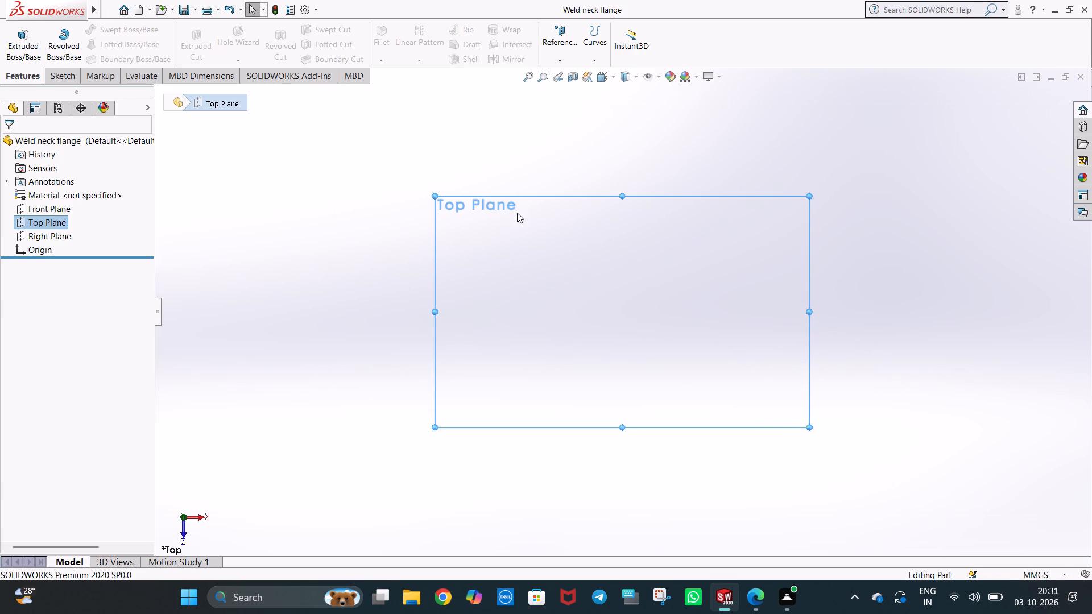
Sketch a circle of 150 mm radius centred on the origin on the Top Plane.
click(61, 81)
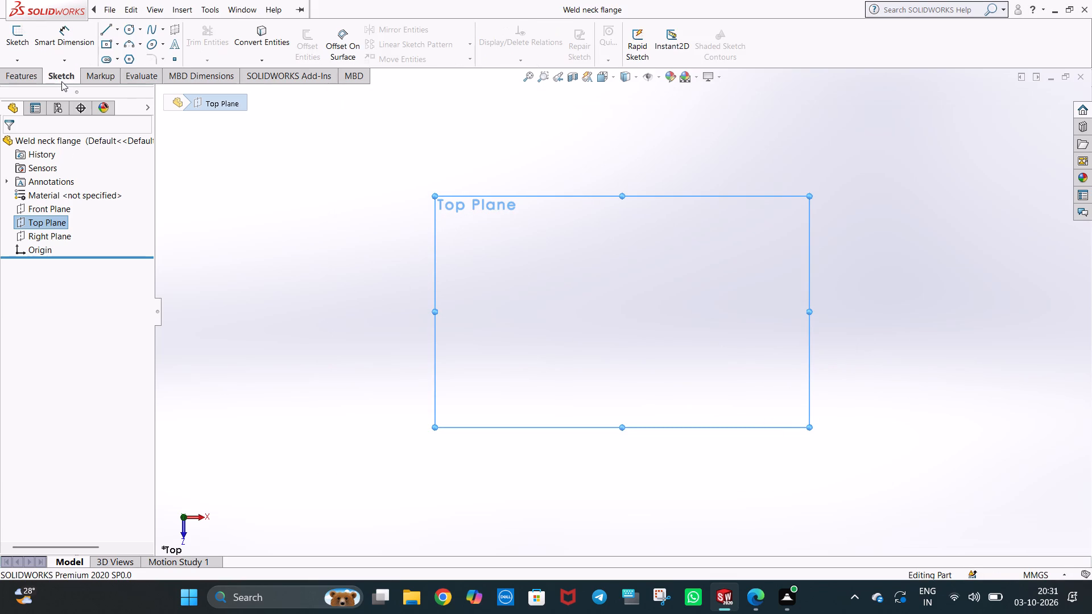
click(124, 31)
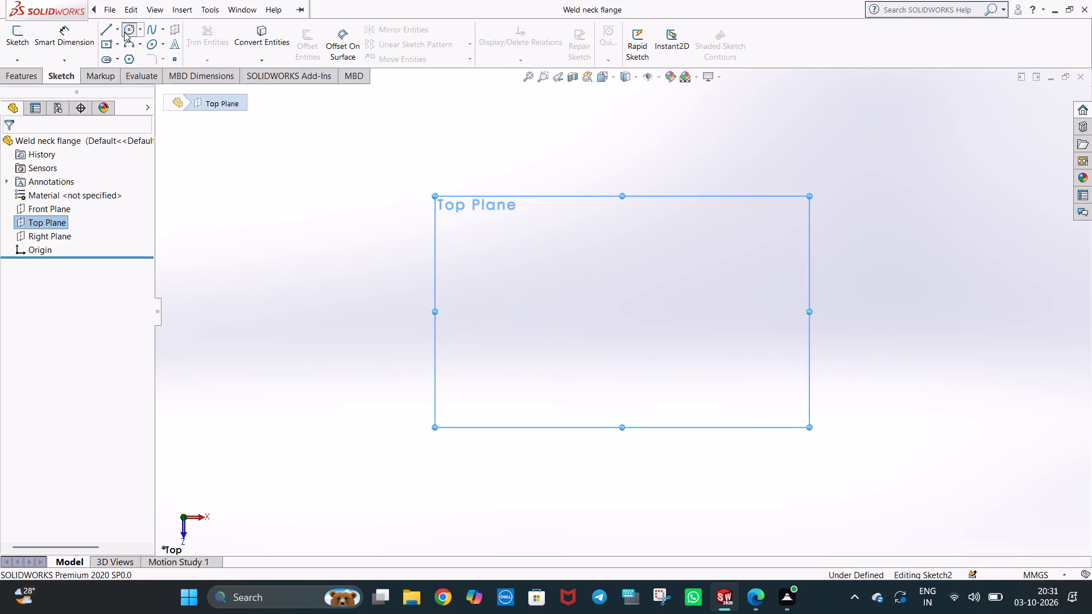
click(622, 312)
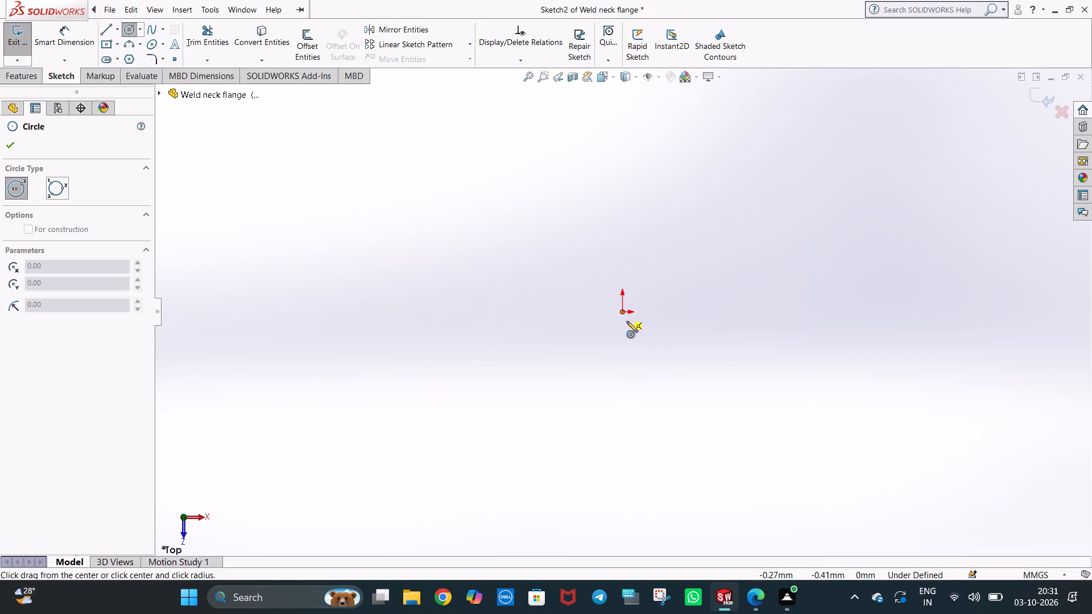
click(717, 414)
text(150)
key(Return)
key(Escape)
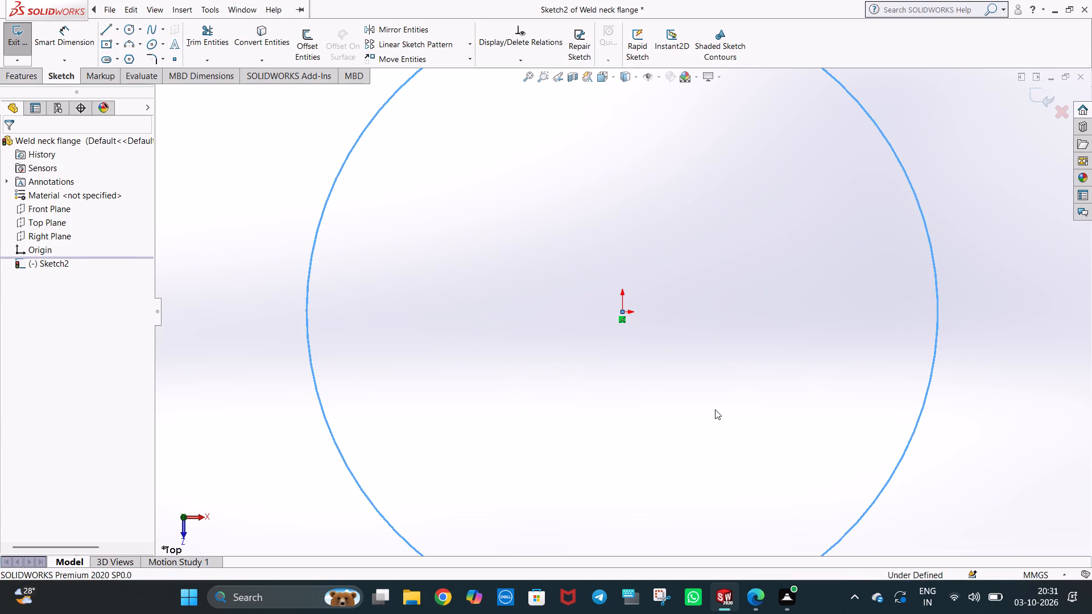
scroll(778, 418, up, 3)
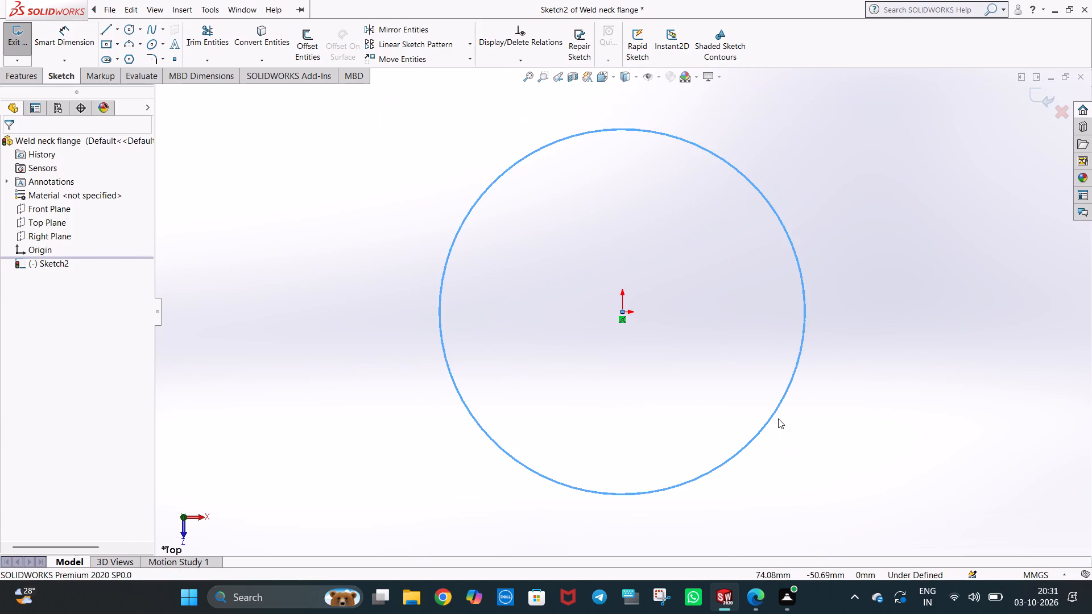
key(Escape)
click(870, 391)
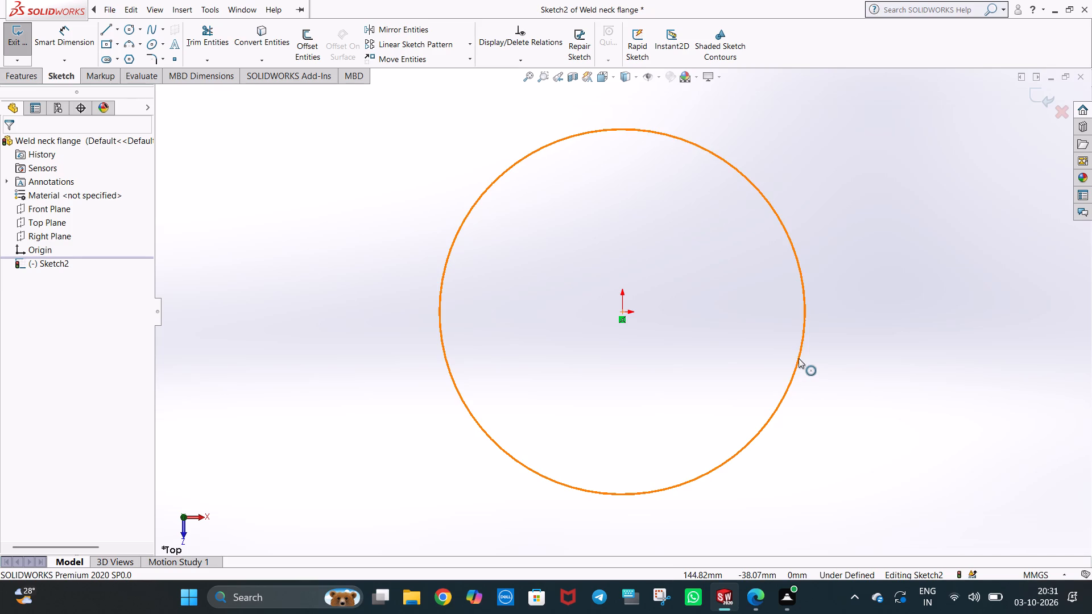
Dimension the circle's diameter, placing the dimension inside the circle.
scroll(797, 325, up, 1)
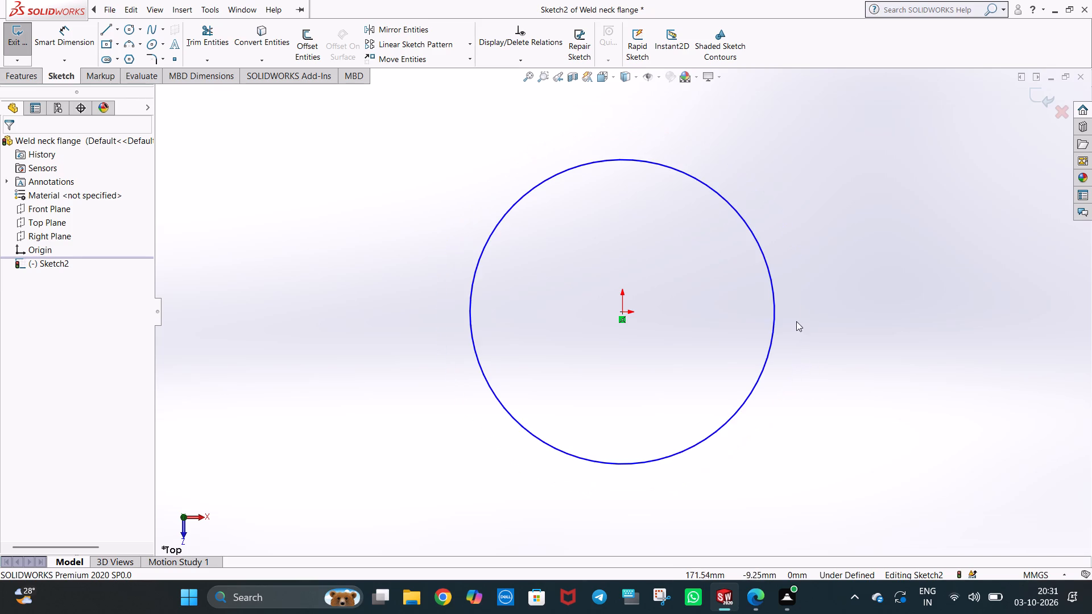
click(63, 32)
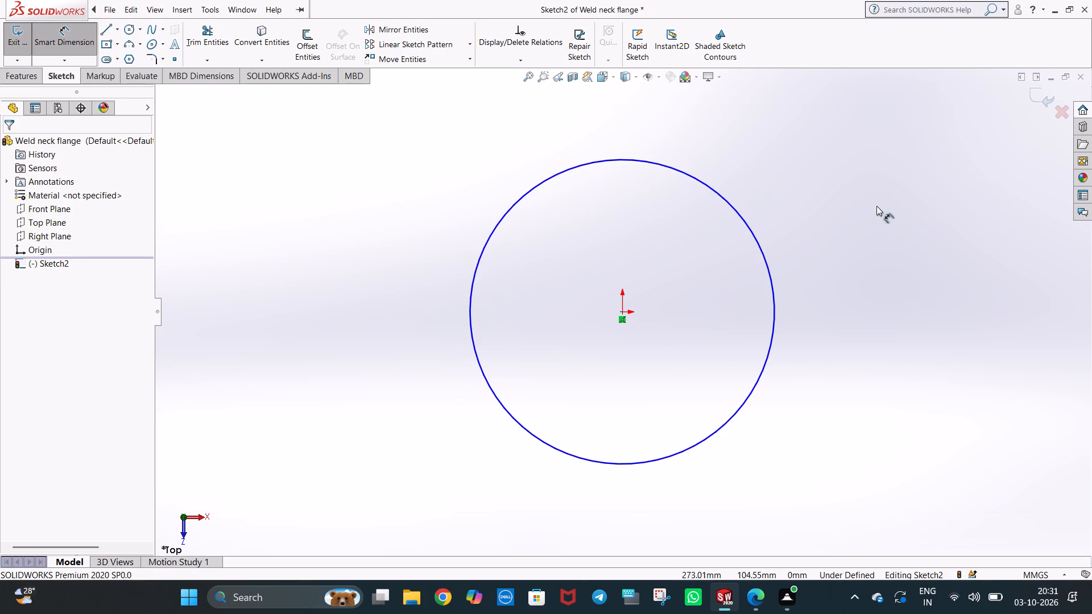
click(736, 210)
click(672, 262)
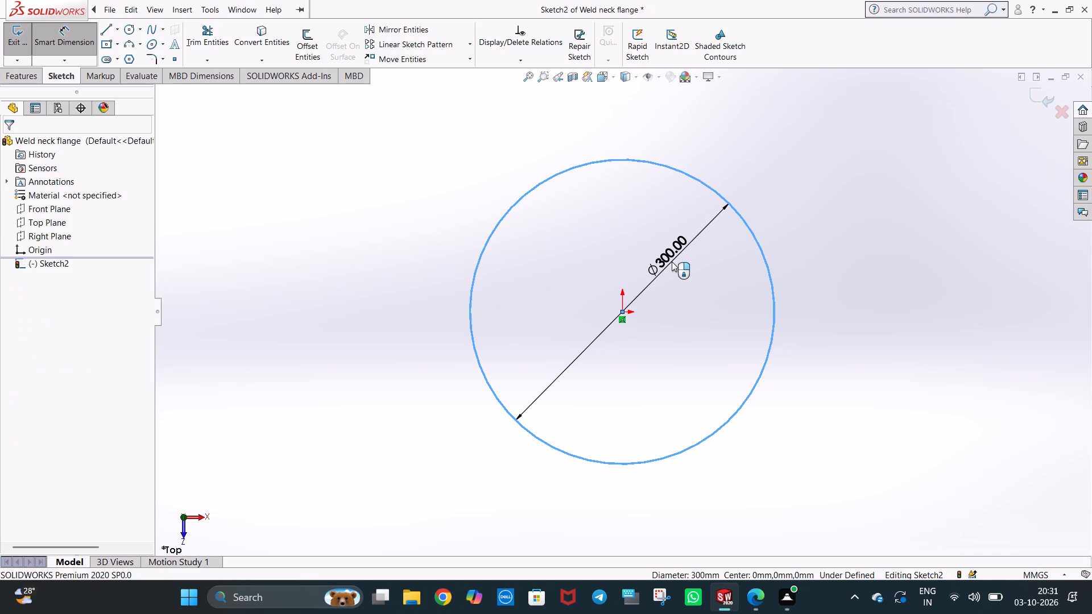
click(623, 248)
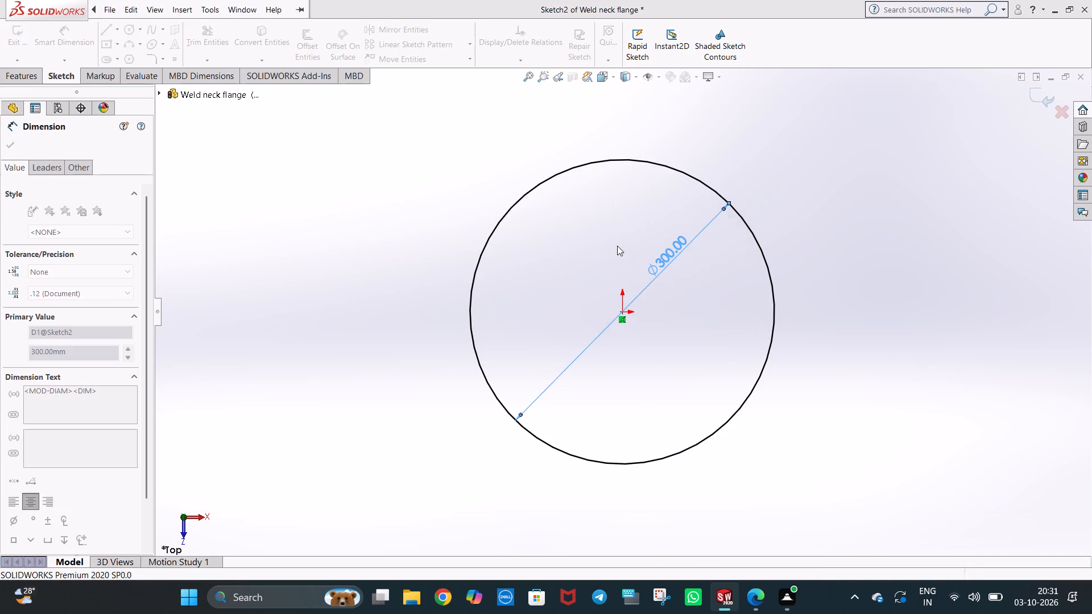
click(465, 189)
Extrude the circle as a Blind boss 40 mm deep in the reversed direction, below the Top Plane.
click(36, 77)
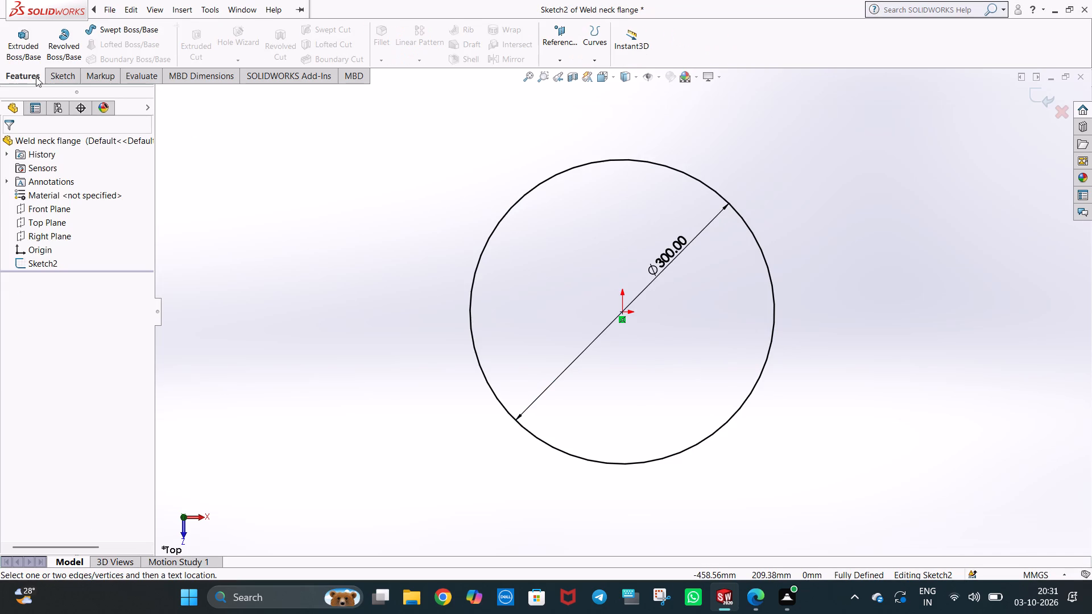
click(27, 50)
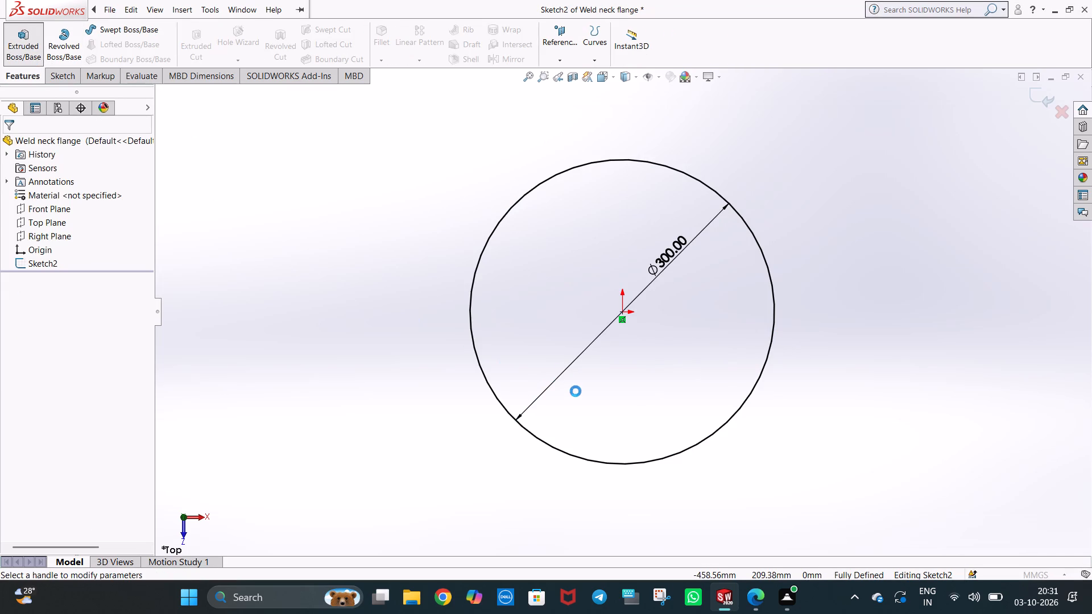
scroll(659, 393, up, 1)
middle_drag(659, 394, 663, 373)
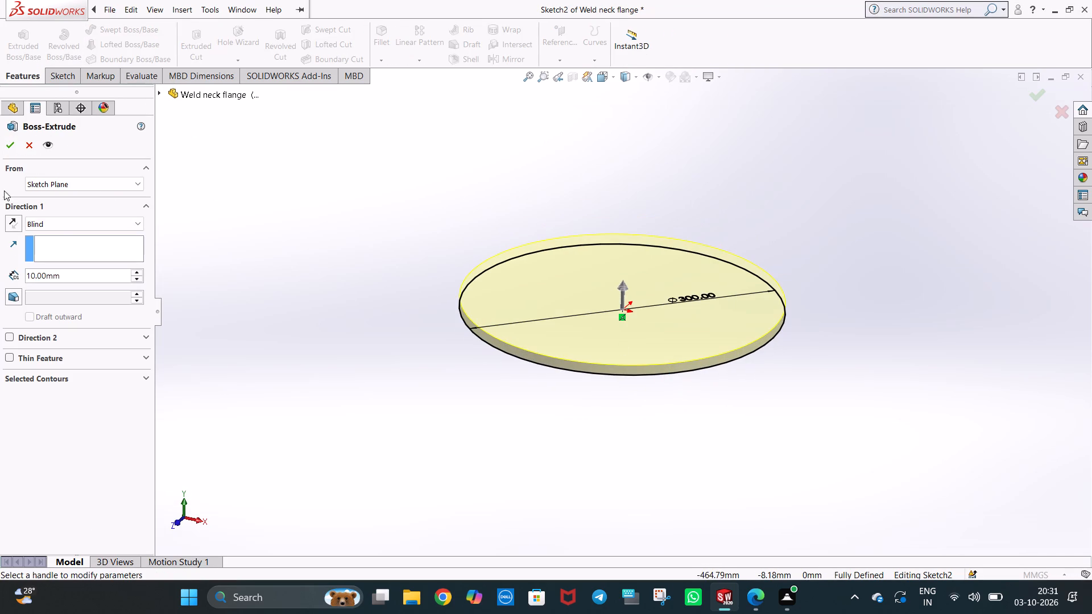
click(84, 226)
click(73, 285)
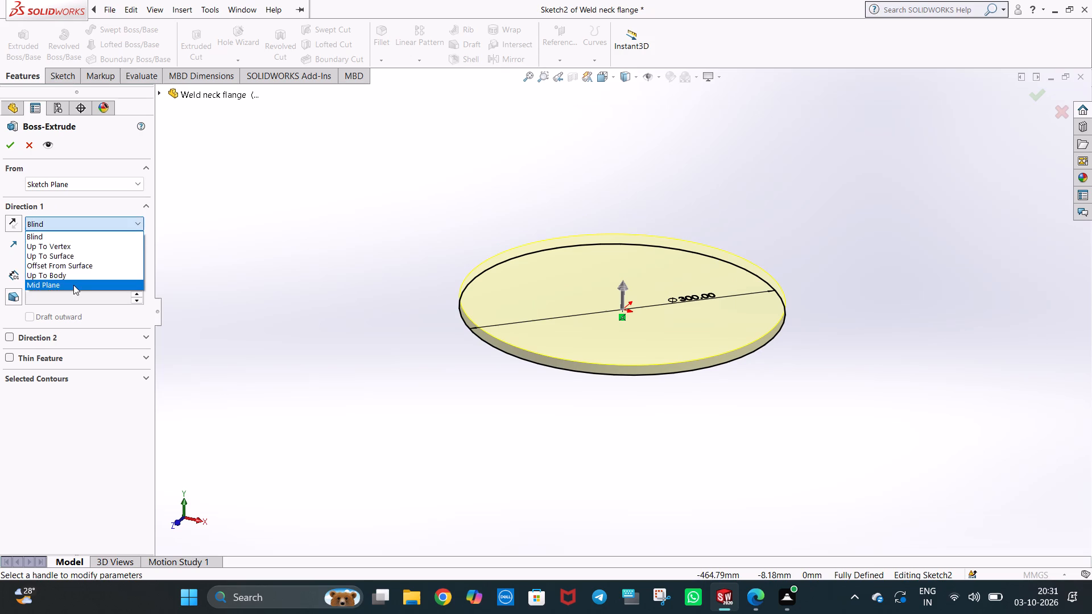
click(73, 225)
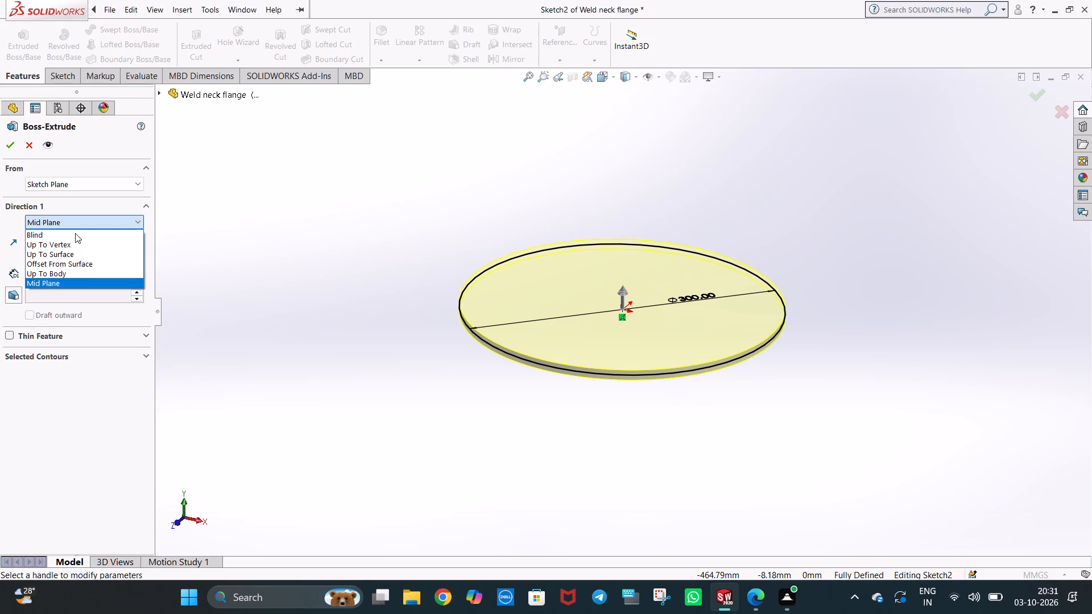
click(76, 237)
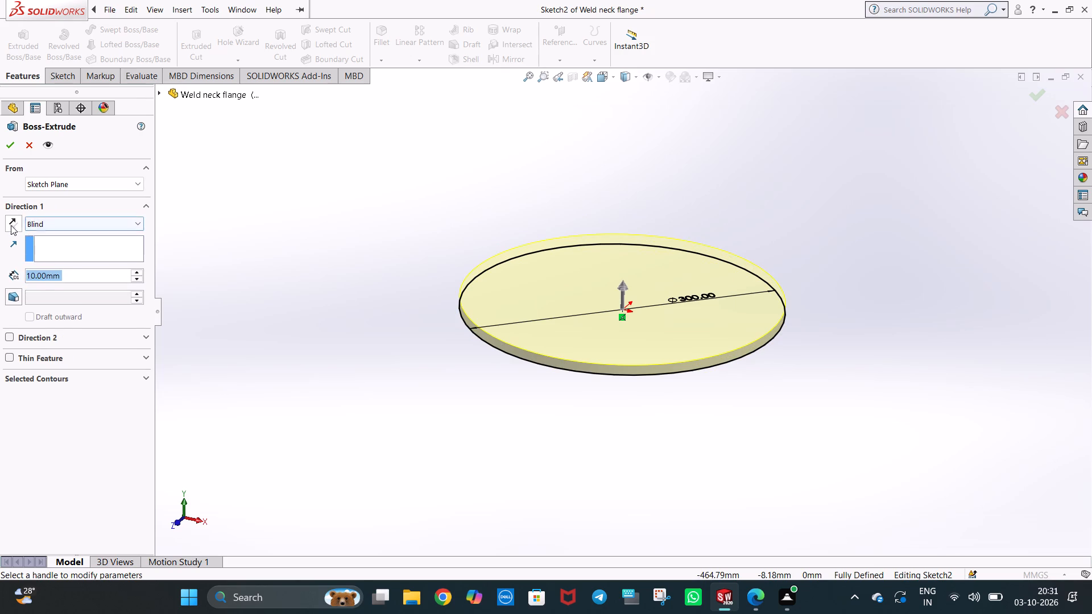
click(11, 225)
middle_drag(666, 384, 668, 350)
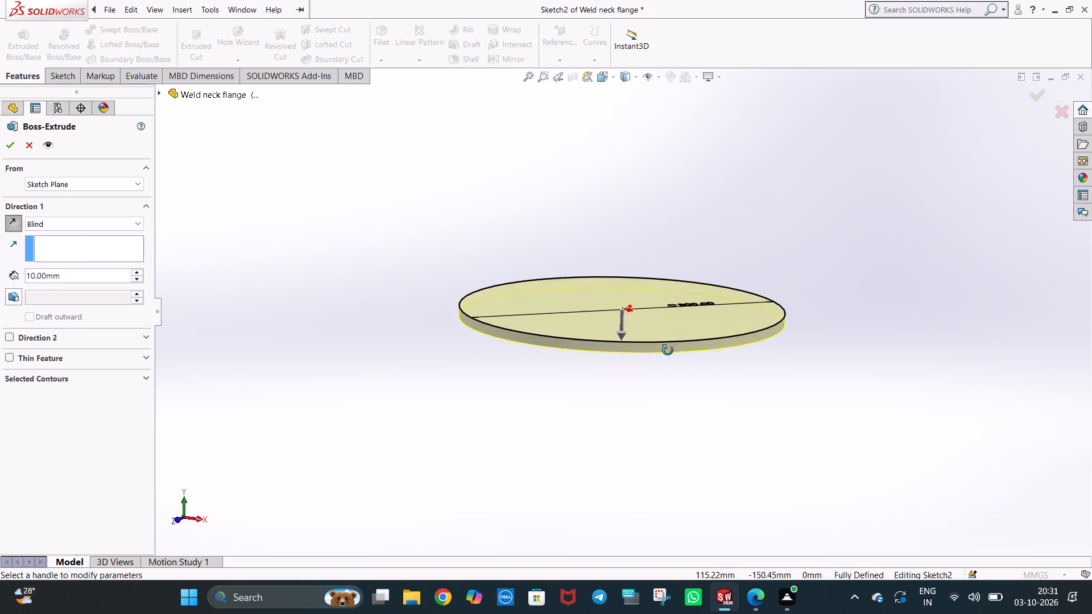
middle_drag(668, 350, 668, 351)
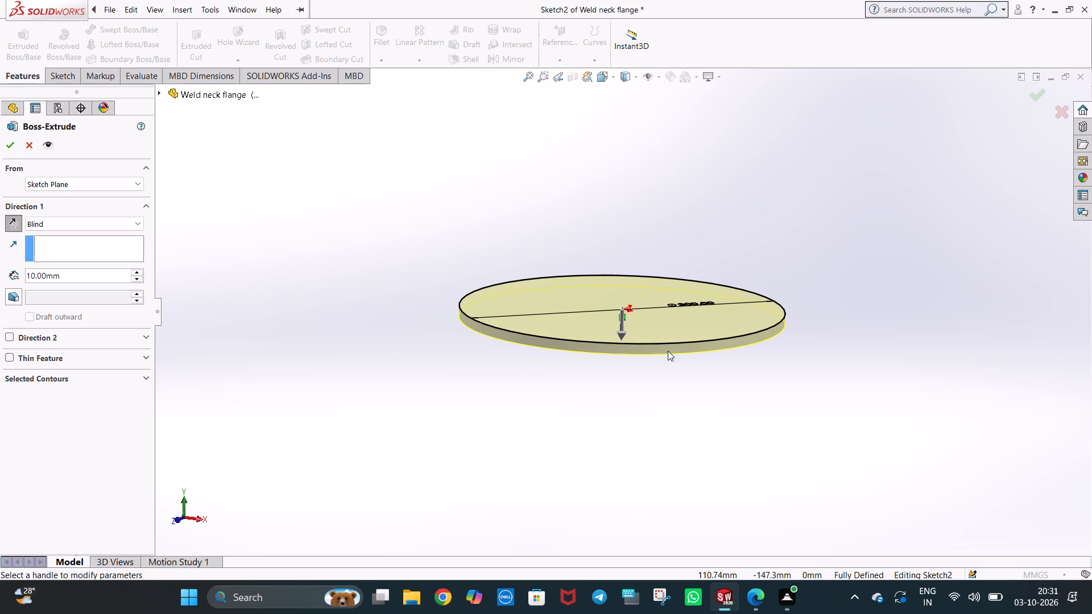
click(28, 274)
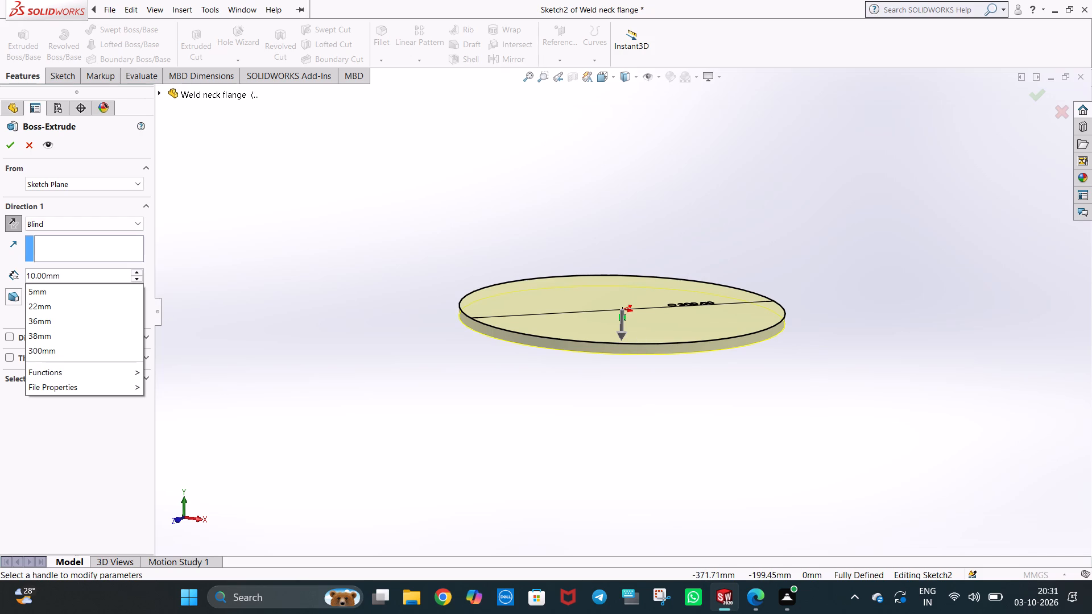
key(Right)
key(BackSpace)
key(4)
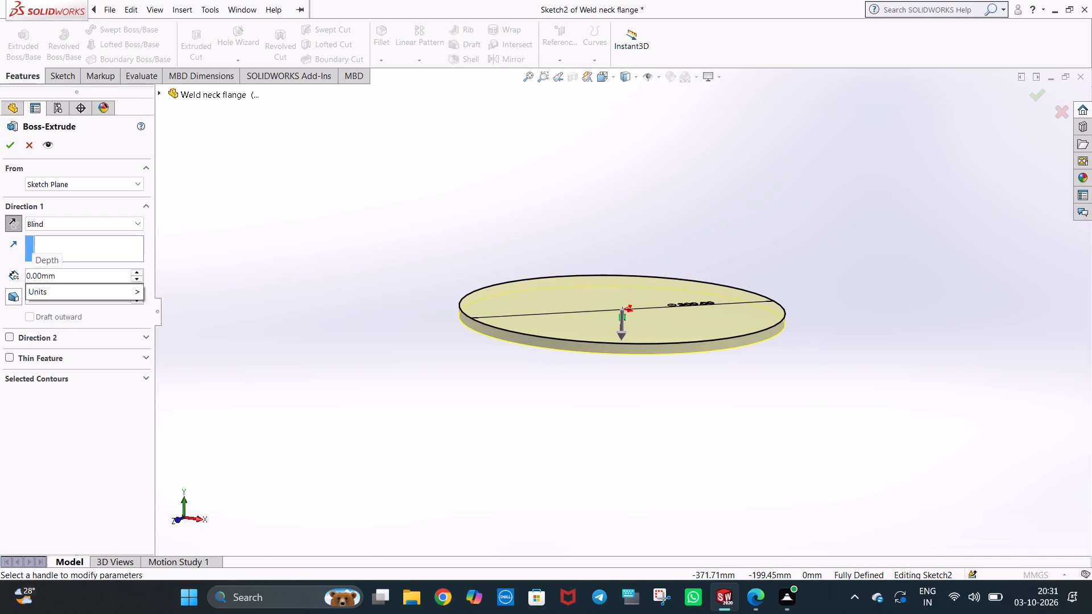
click(268, 243)
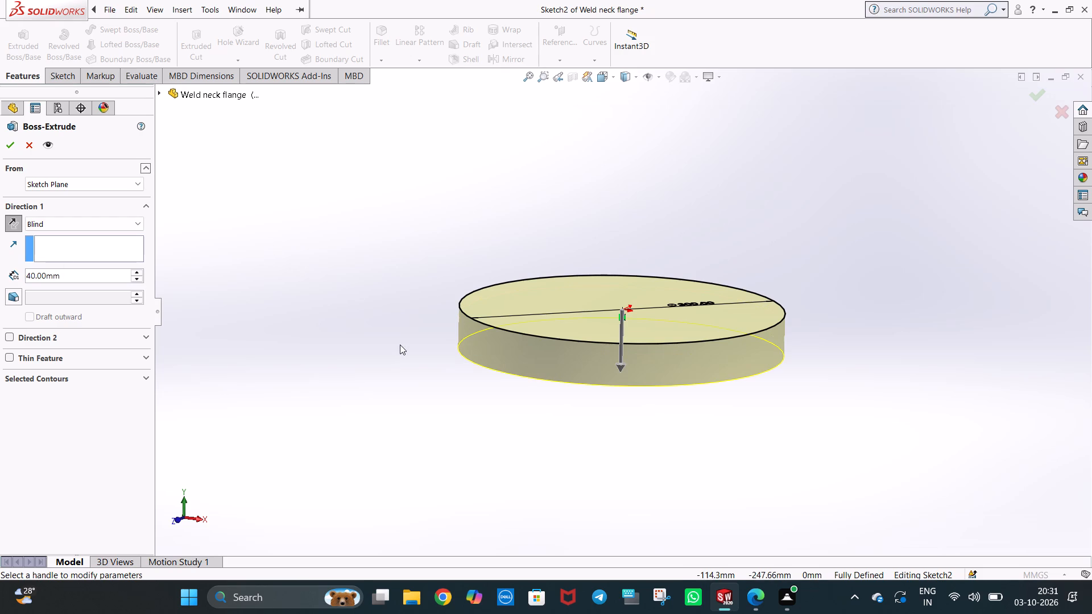
middle_click(427, 377)
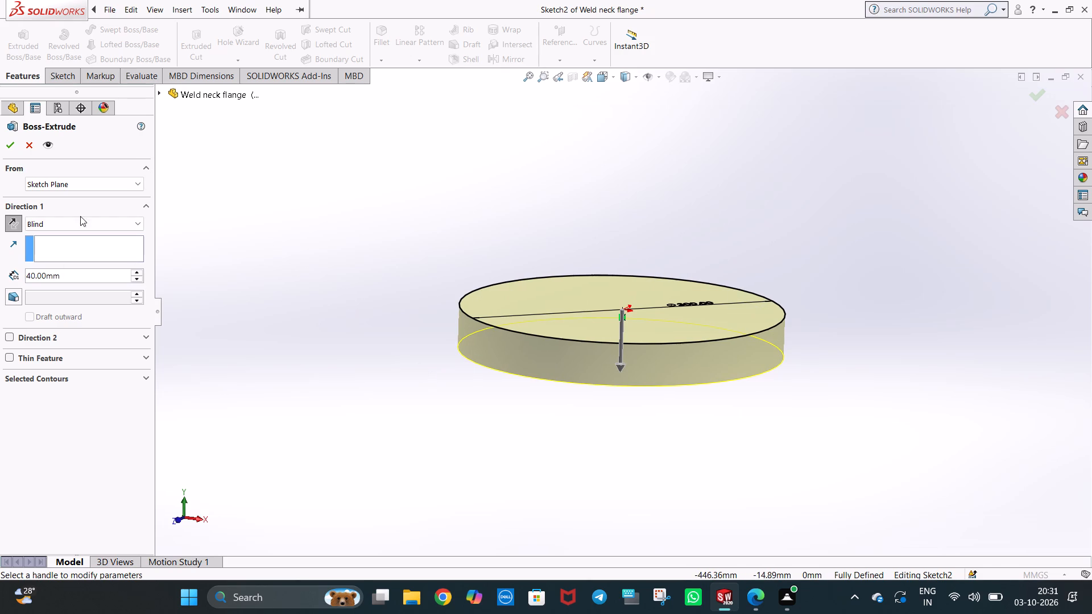
click(6, 143)
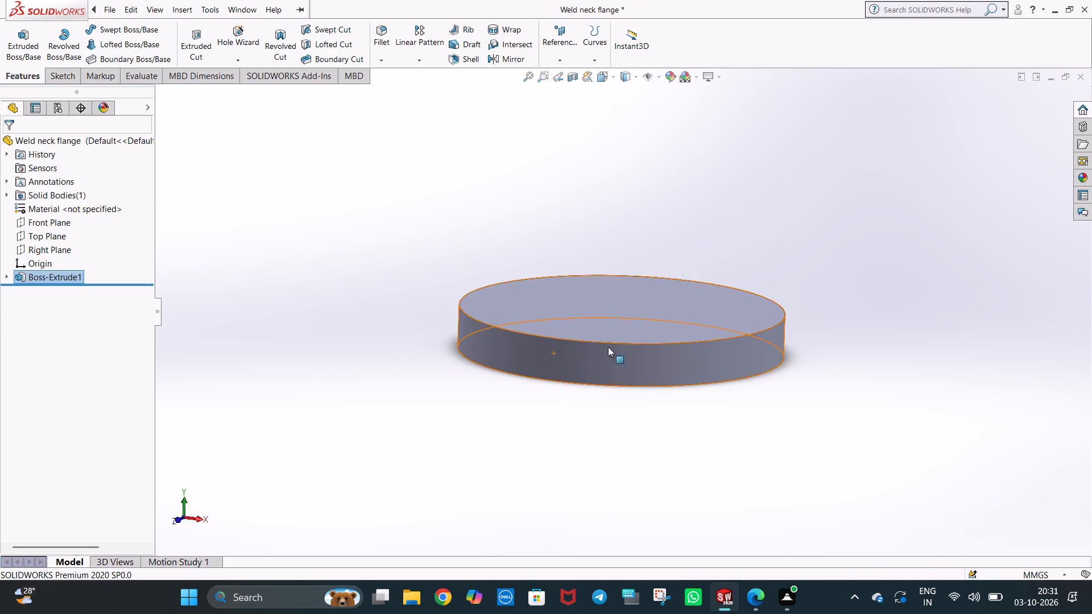
middle_drag(610, 333, 611, 365)
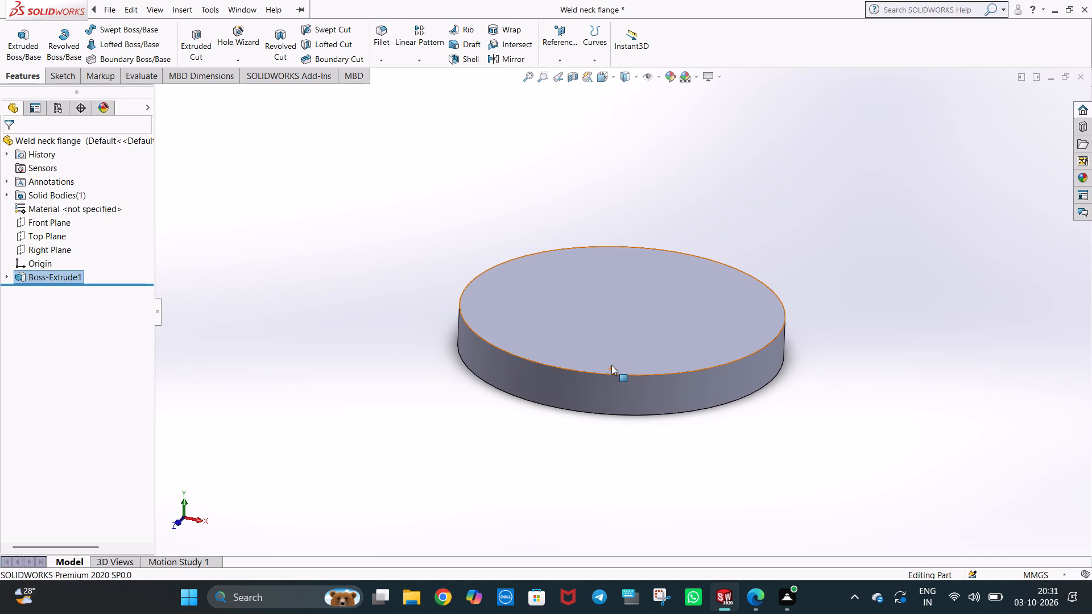
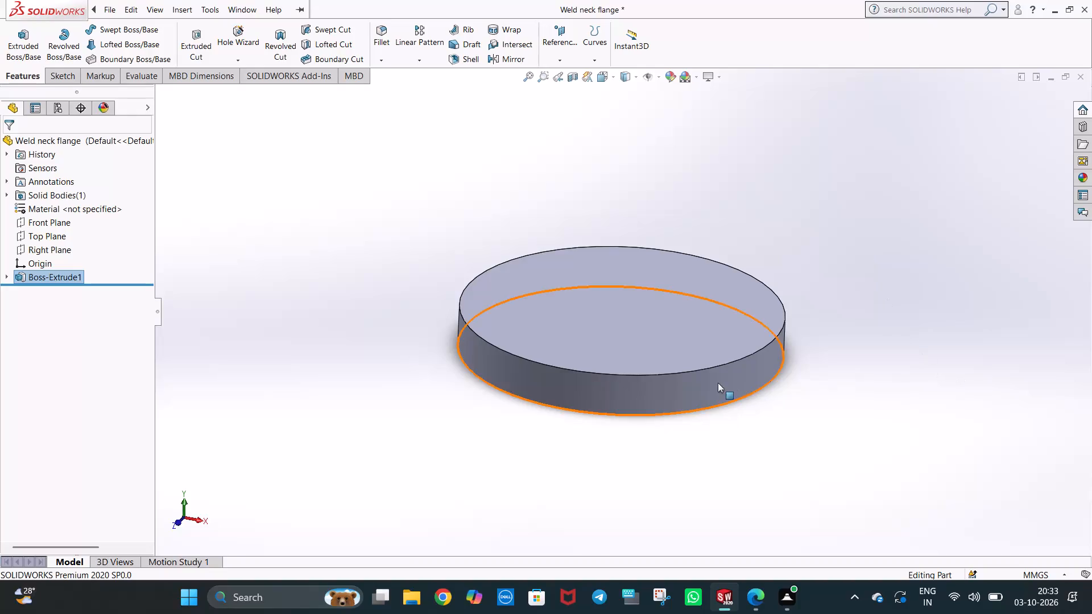
Start a sketch on the disc's top face and draw a circle of 35 mm radius centred on the origin.
right_click(689, 341)
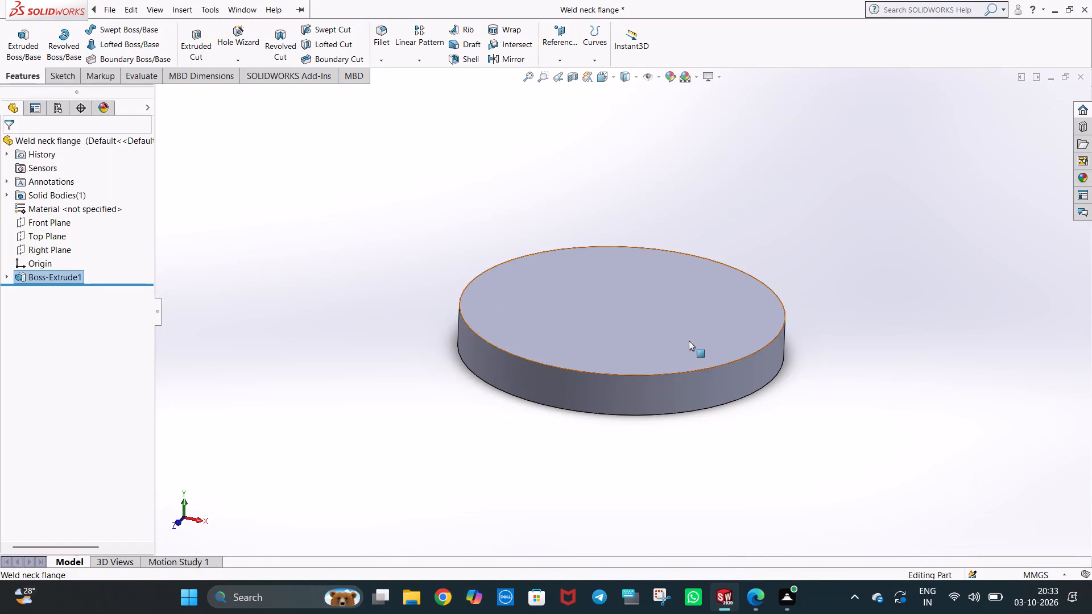
click(712, 324)
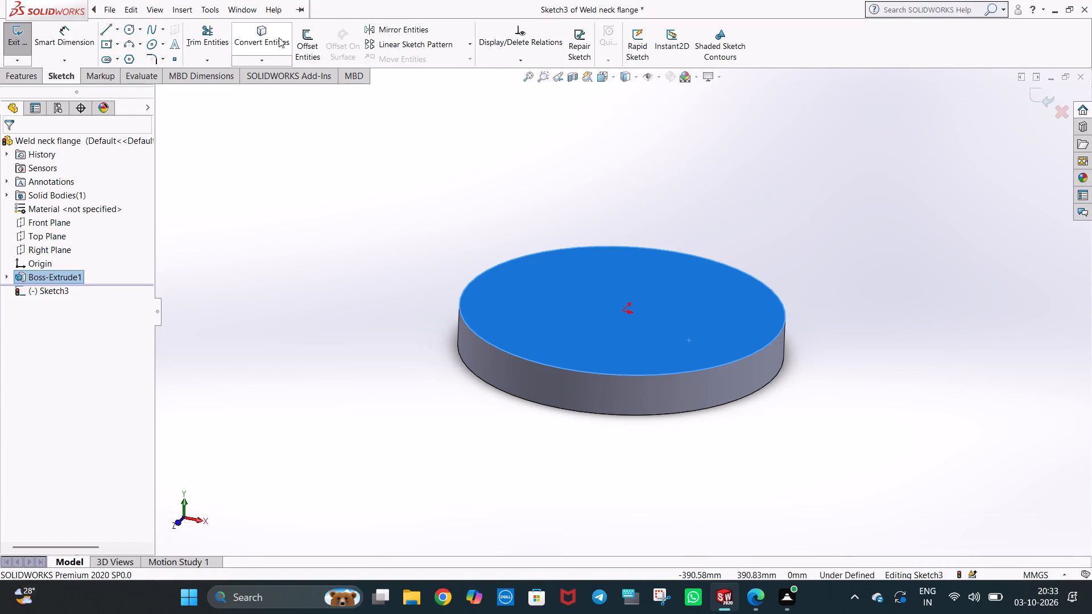
click(127, 31)
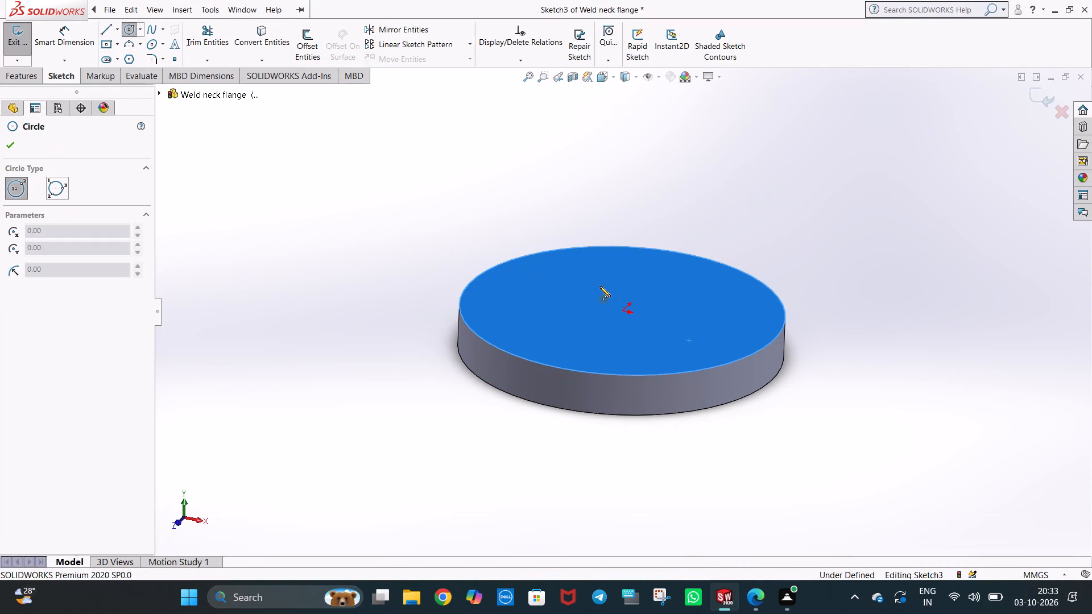
click(623, 310)
click(642, 330)
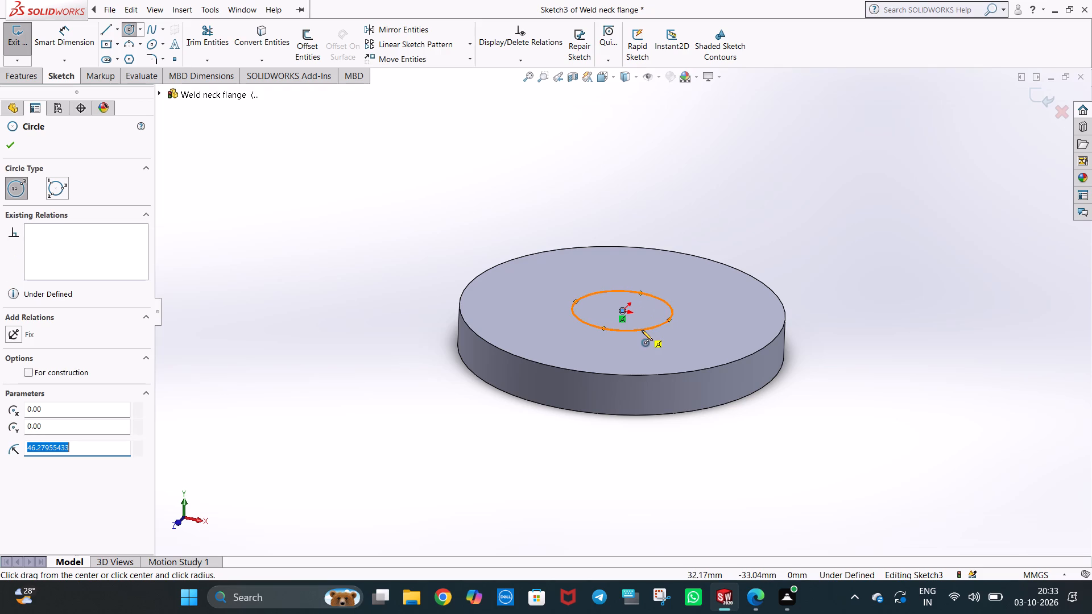
text(35)
key(Return)
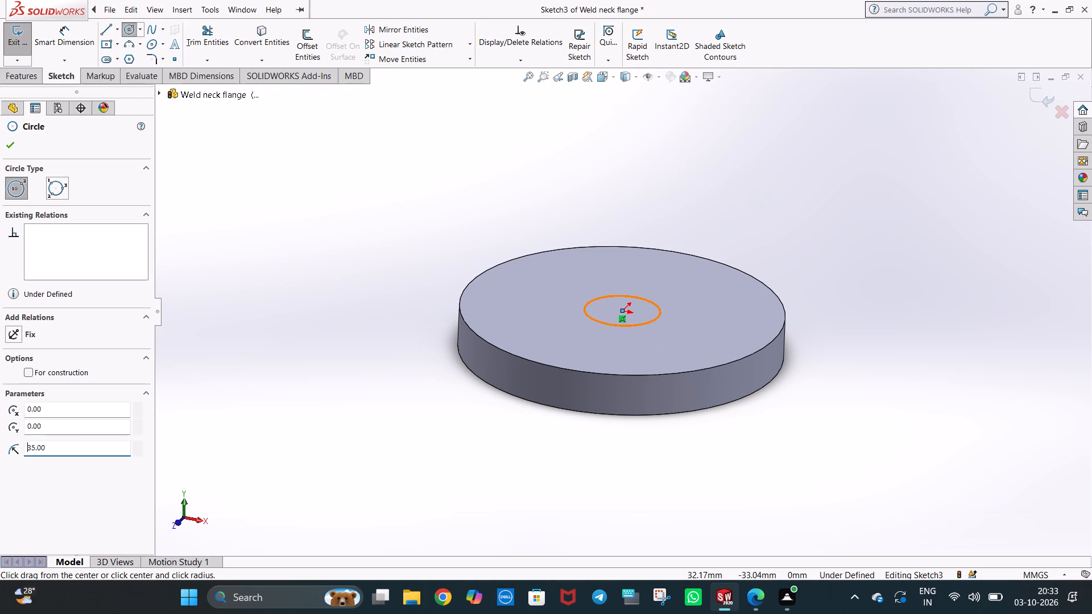
key(Escape)
Dimension the small circle's diameter, placing the dimension just outside the circle.
middle_drag(621, 247, 642, 337)
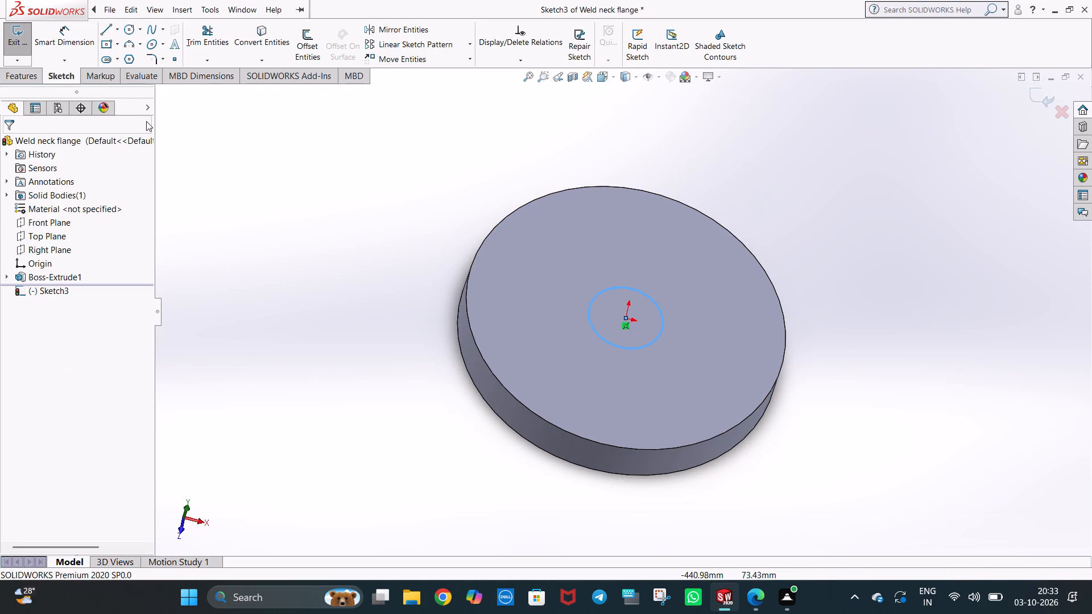
click(71, 50)
click(656, 301)
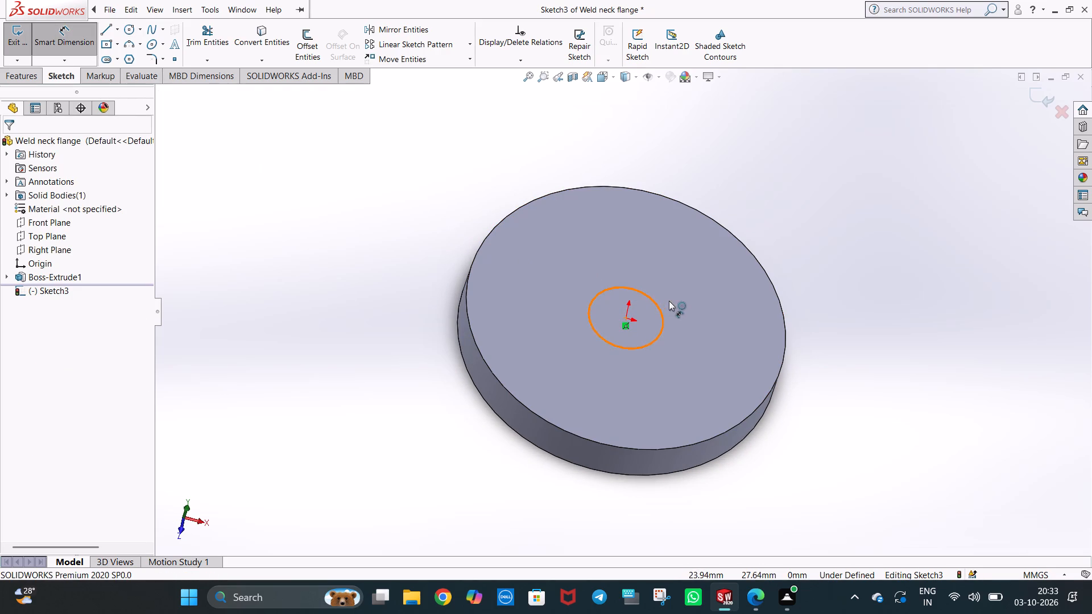
click(684, 332)
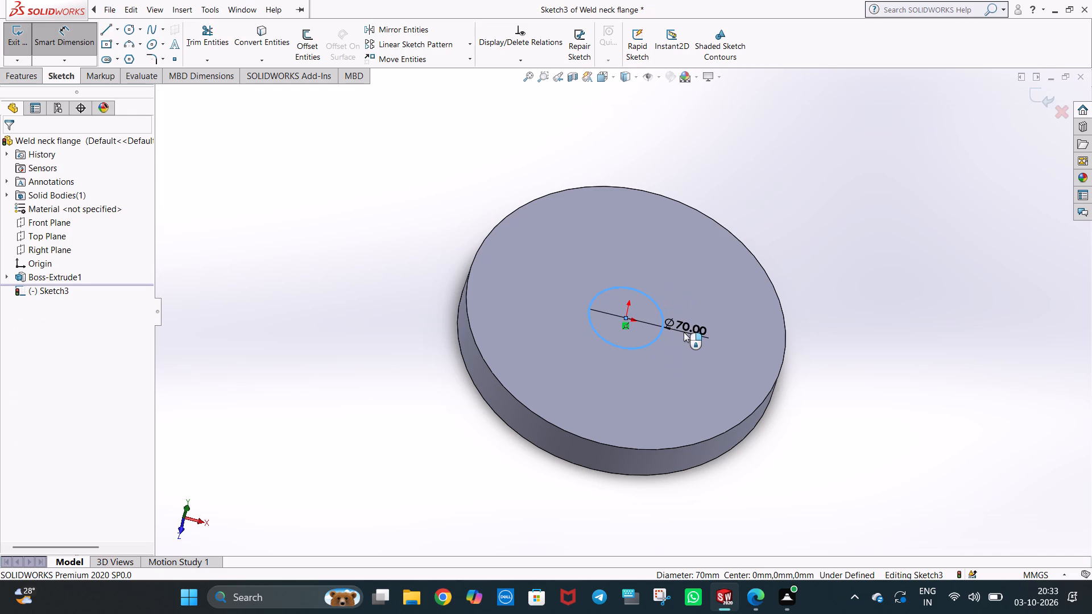
click(638, 310)
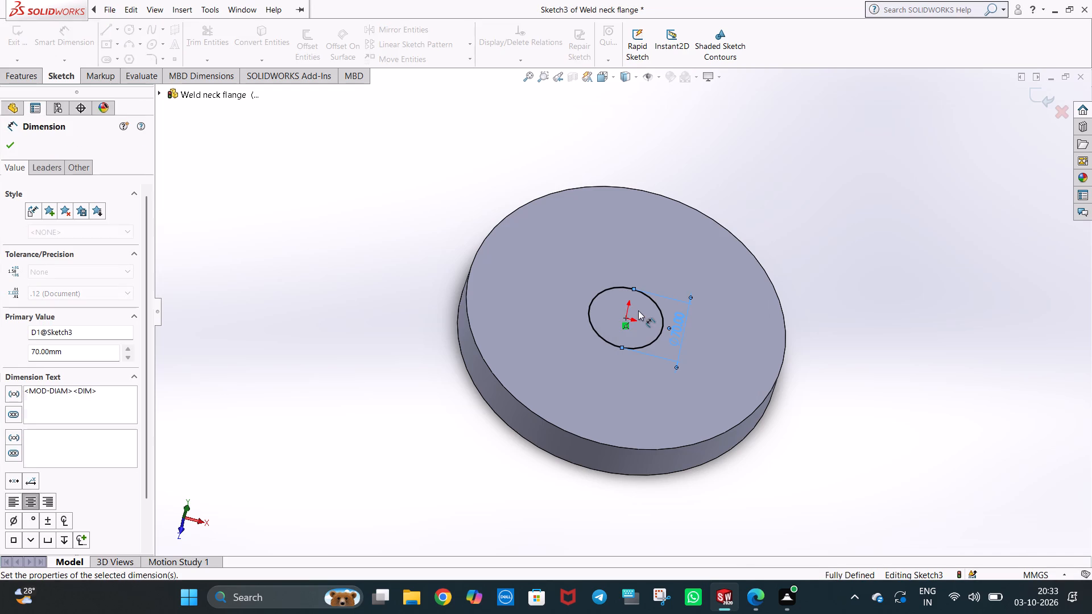
click(7, 143)
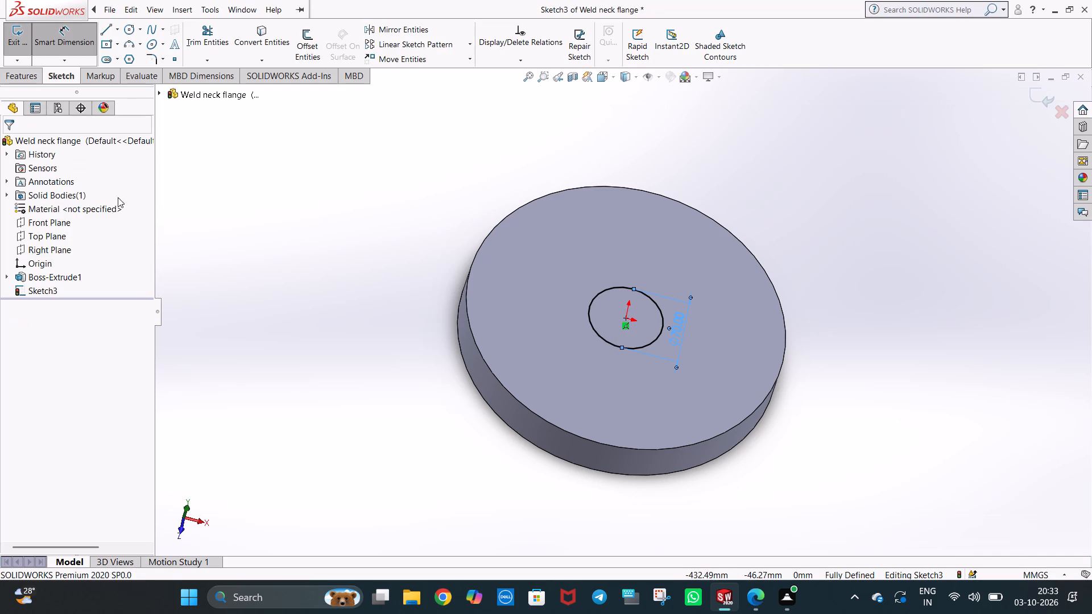
click(353, 240)
Cut the circle down through the disc with a Blind Extruded Cut 40 mm deep to form the central bore.
key(ctrl+5)
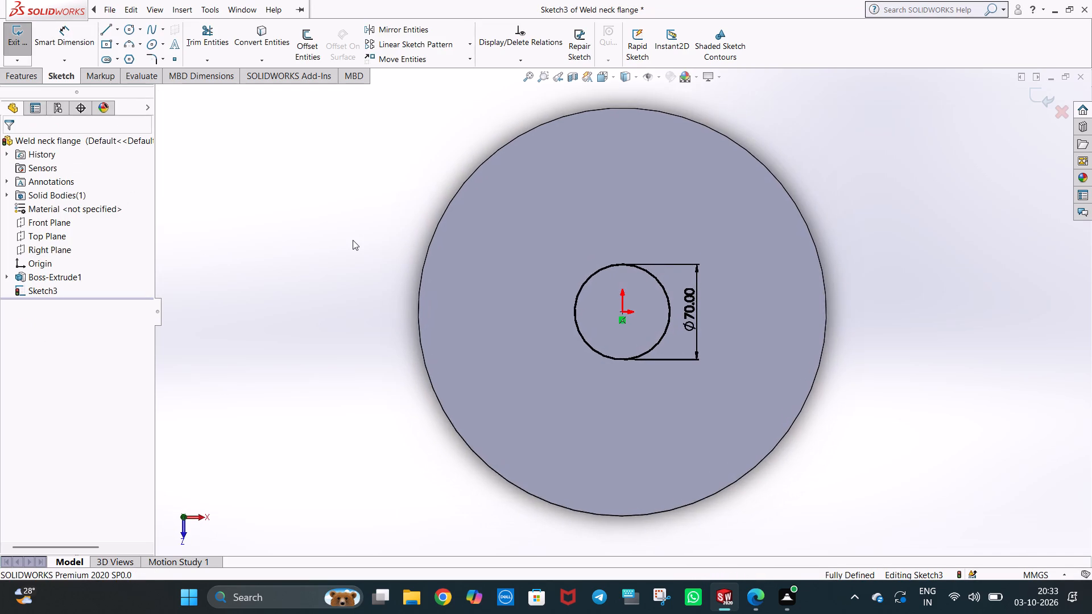
scroll(478, 263, up, 1)
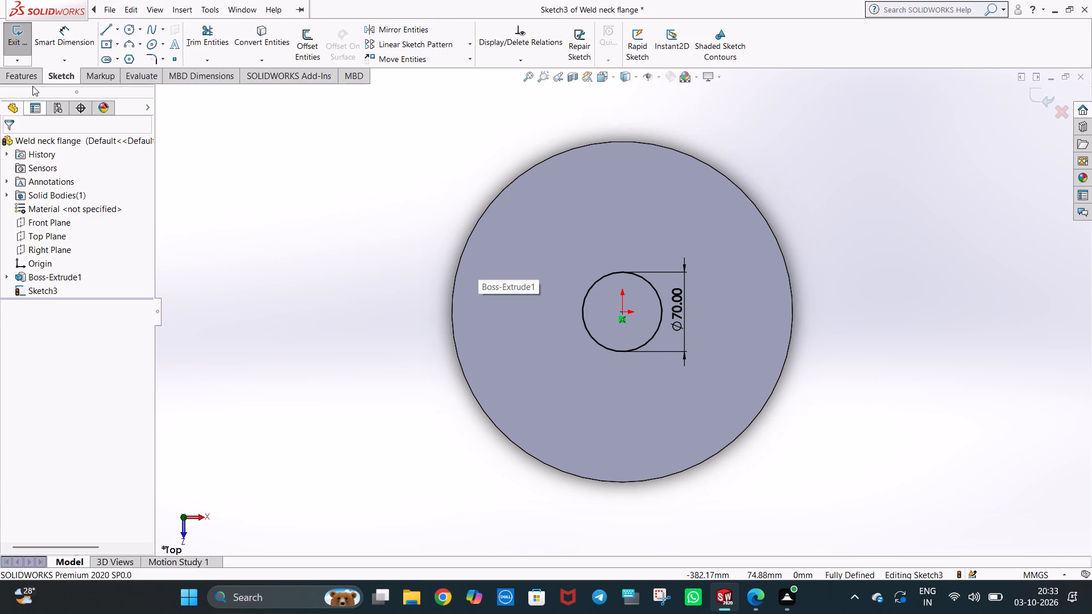
click(31, 79)
click(192, 44)
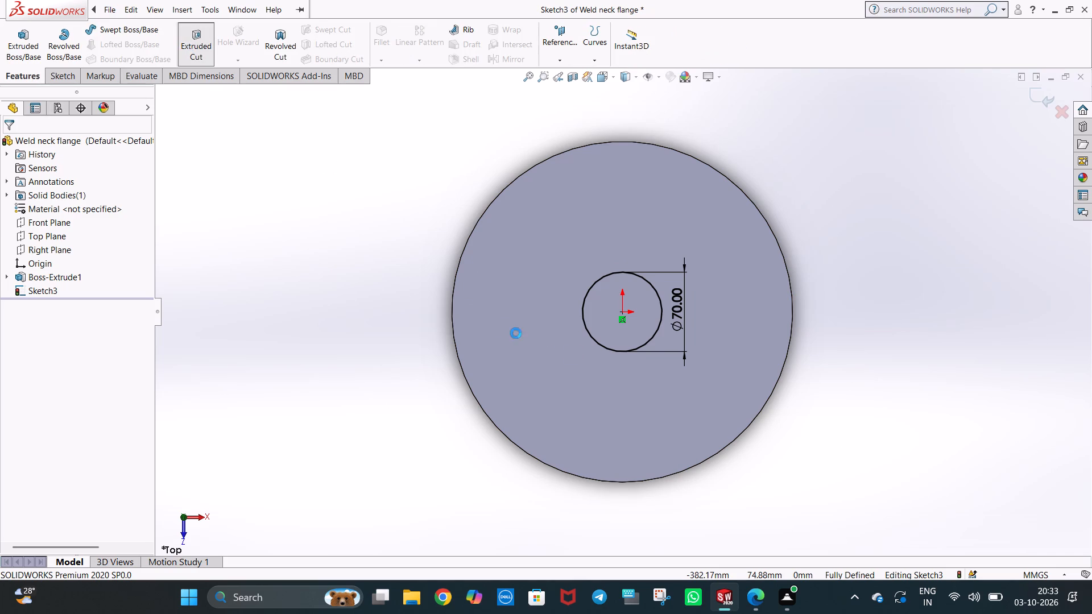
scroll(582, 384, up, 2)
middle_drag(610, 384, 655, 173)
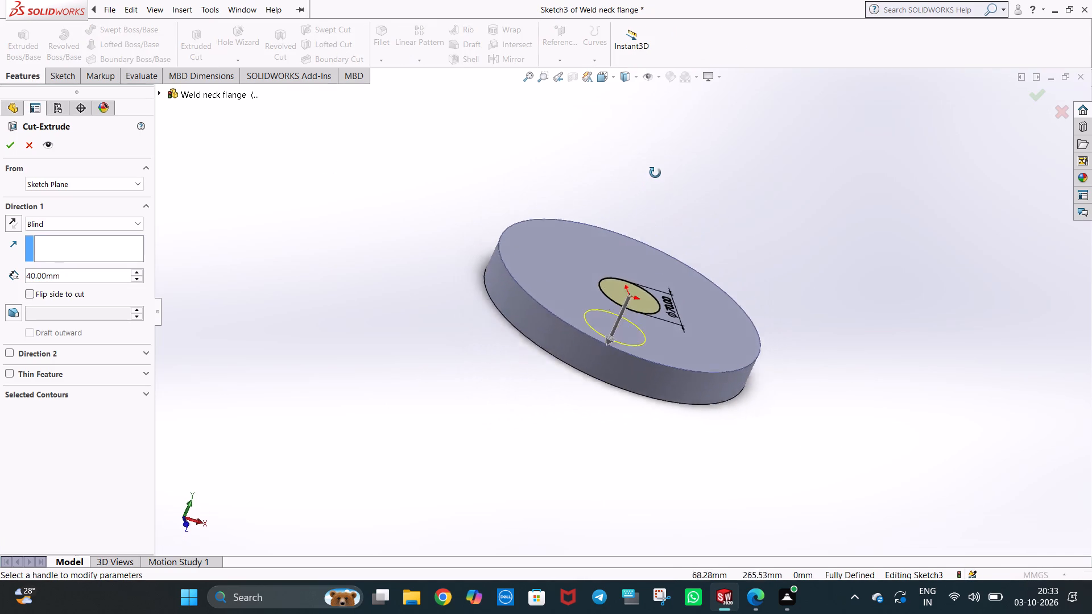
middle_drag(655, 173, 656, 169)
middle_drag(681, 395, 687, 335)
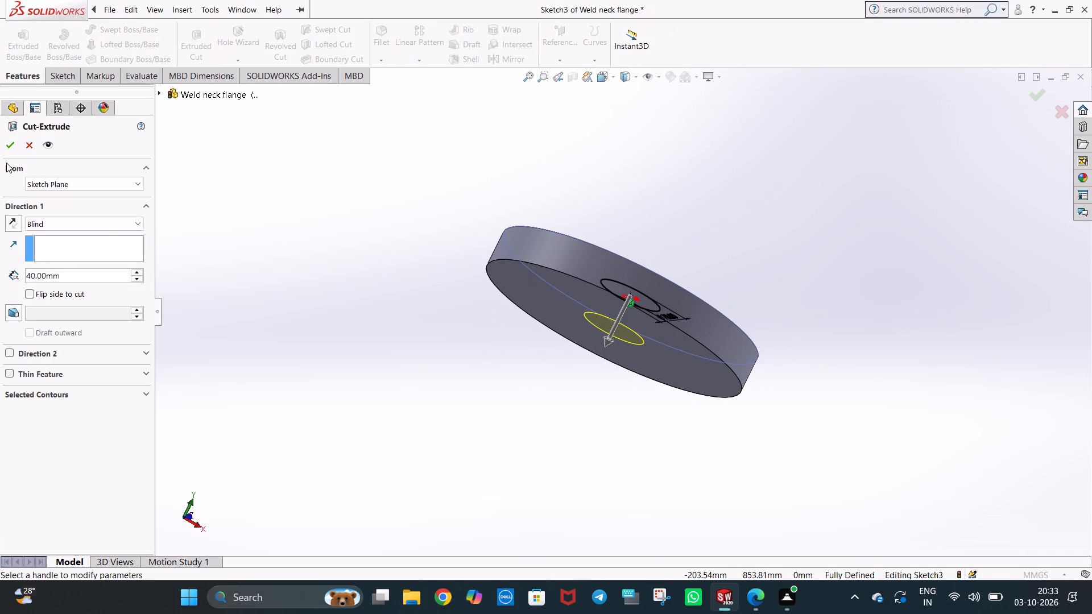
click(10, 147)
middle_drag(737, 256, 741, 280)
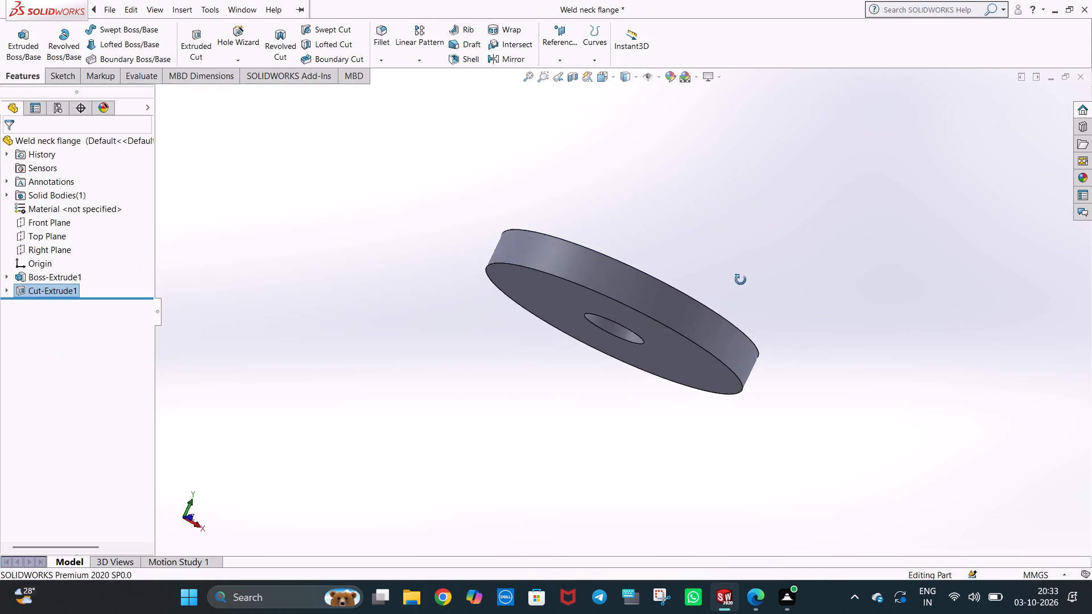
middle_drag(741, 280, 686, 439)
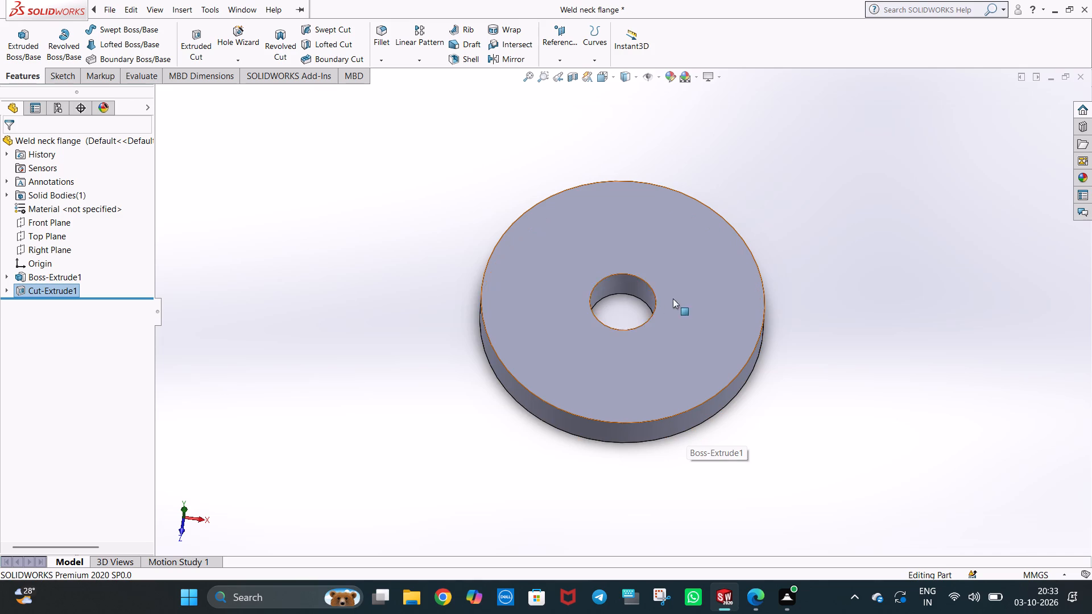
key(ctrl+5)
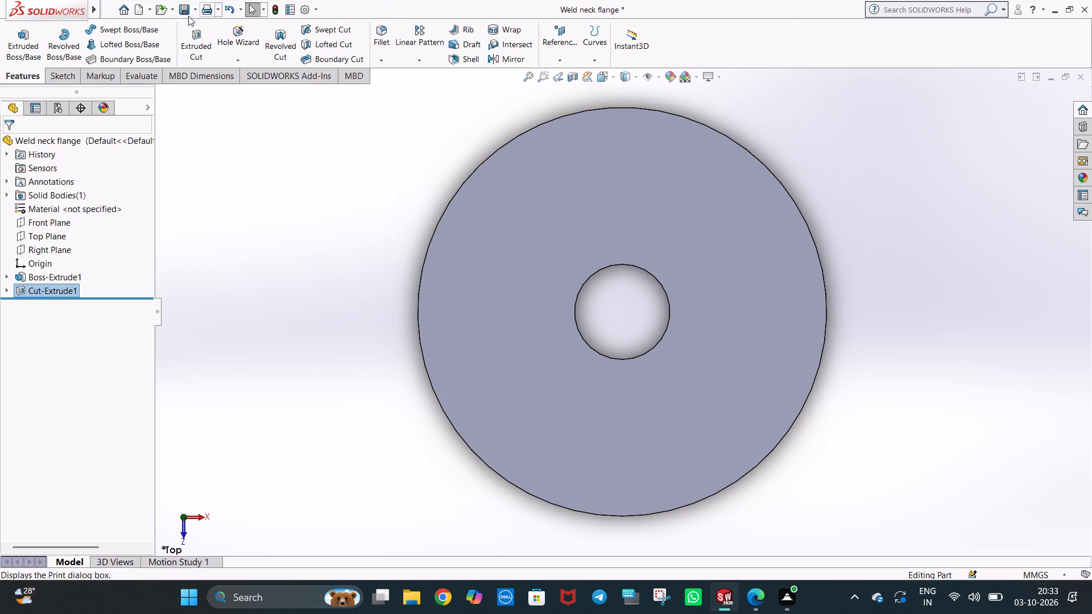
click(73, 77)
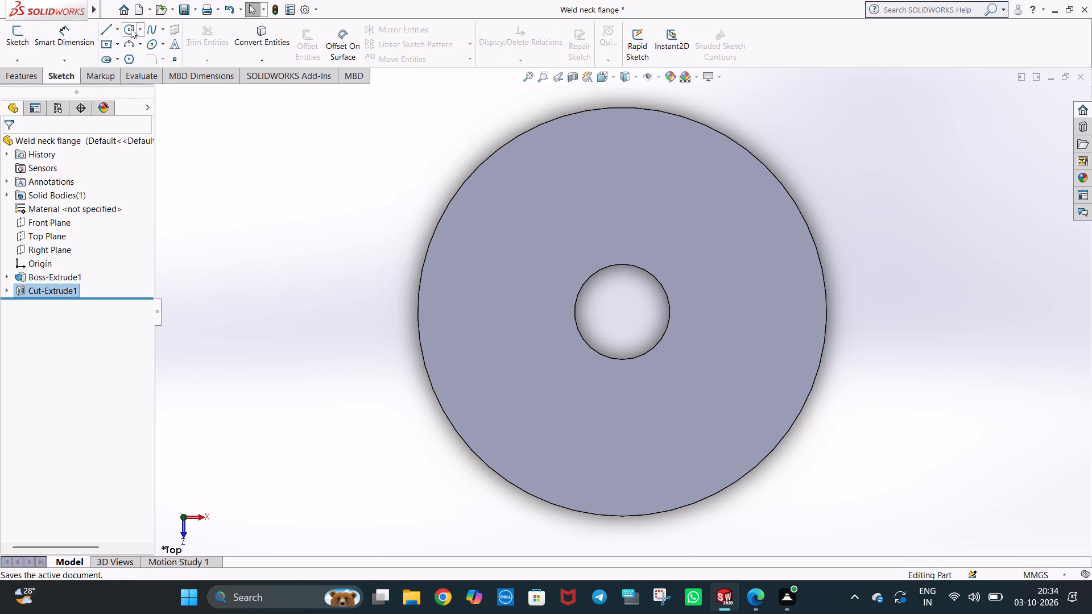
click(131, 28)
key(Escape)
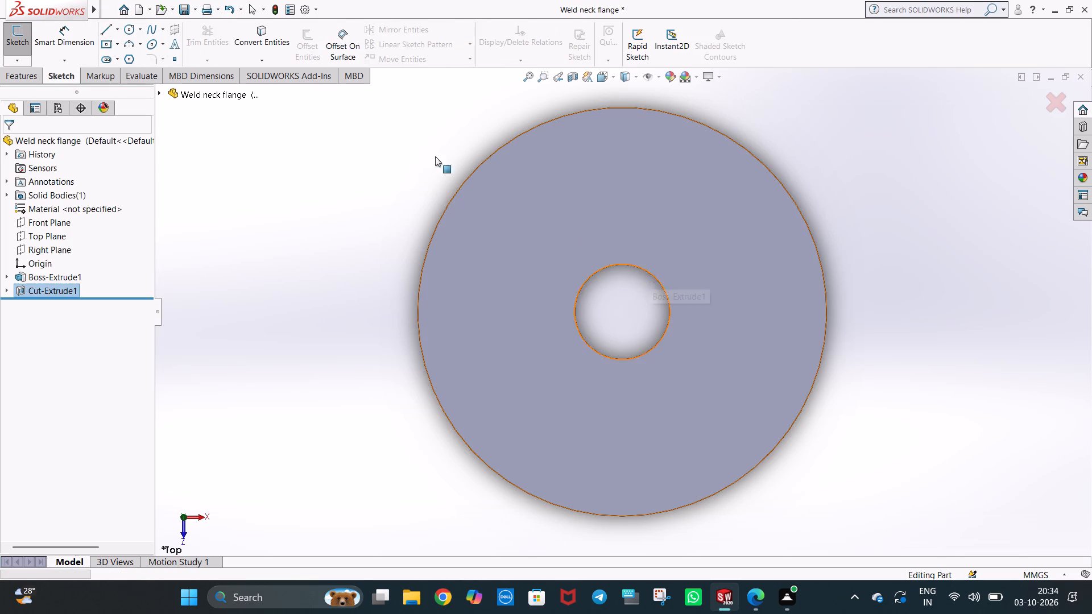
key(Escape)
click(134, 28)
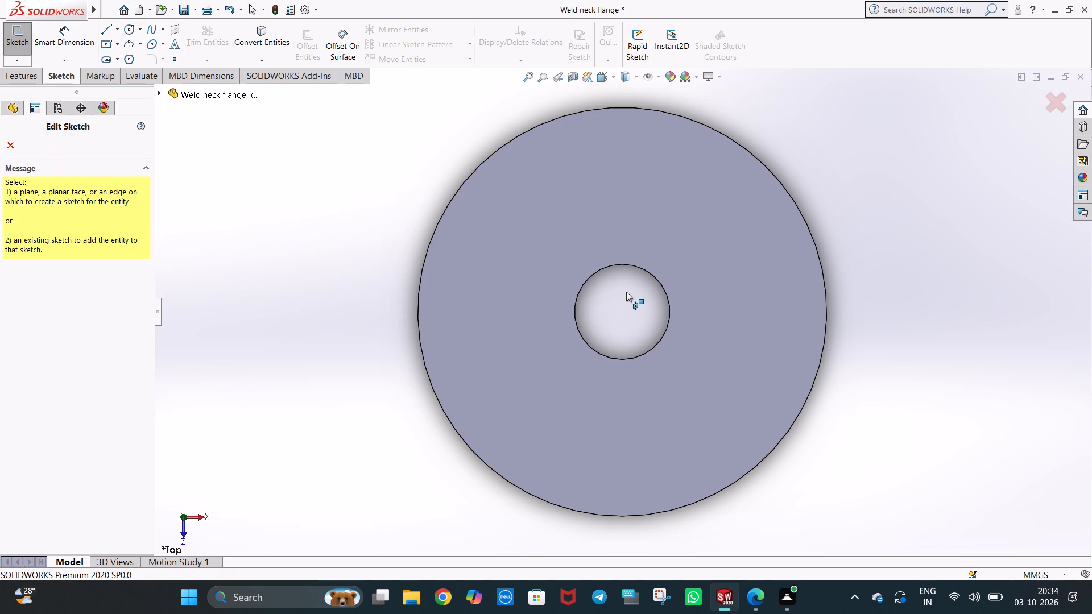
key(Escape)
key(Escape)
Start a sketch on the disc's top face and draw a 35 mm radius circle on the origin, matching the bore edge.
right_click(488, 227)
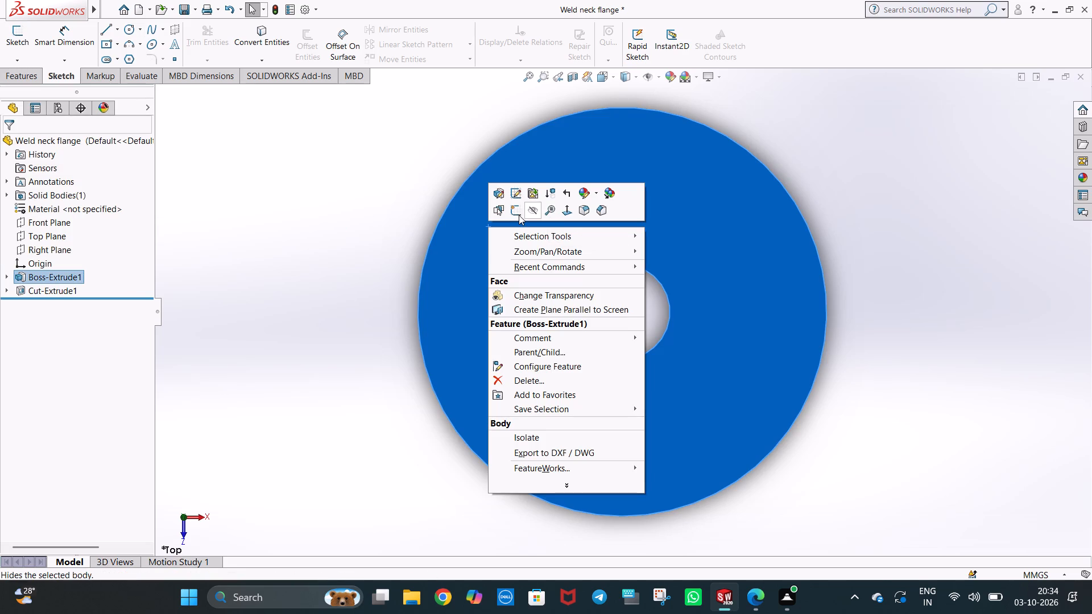
click(514, 215)
click(127, 32)
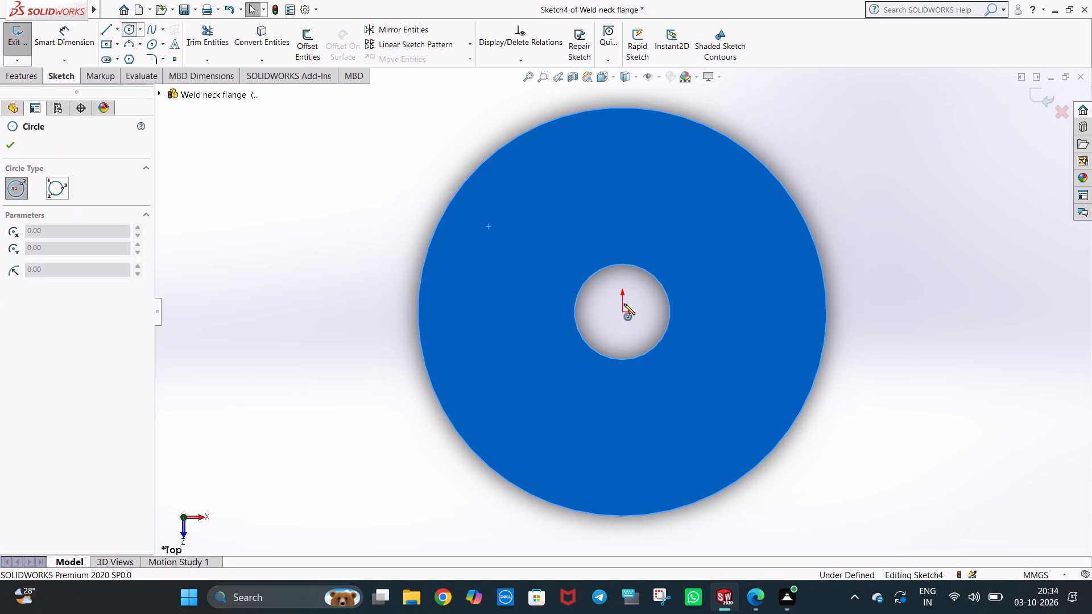
click(622, 312)
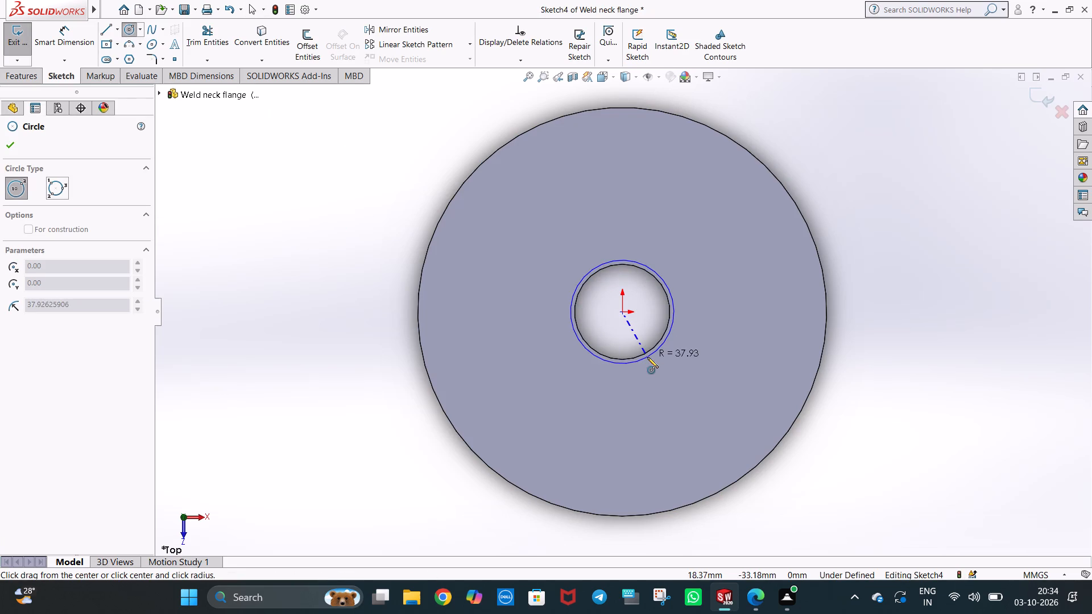
click(644, 351)
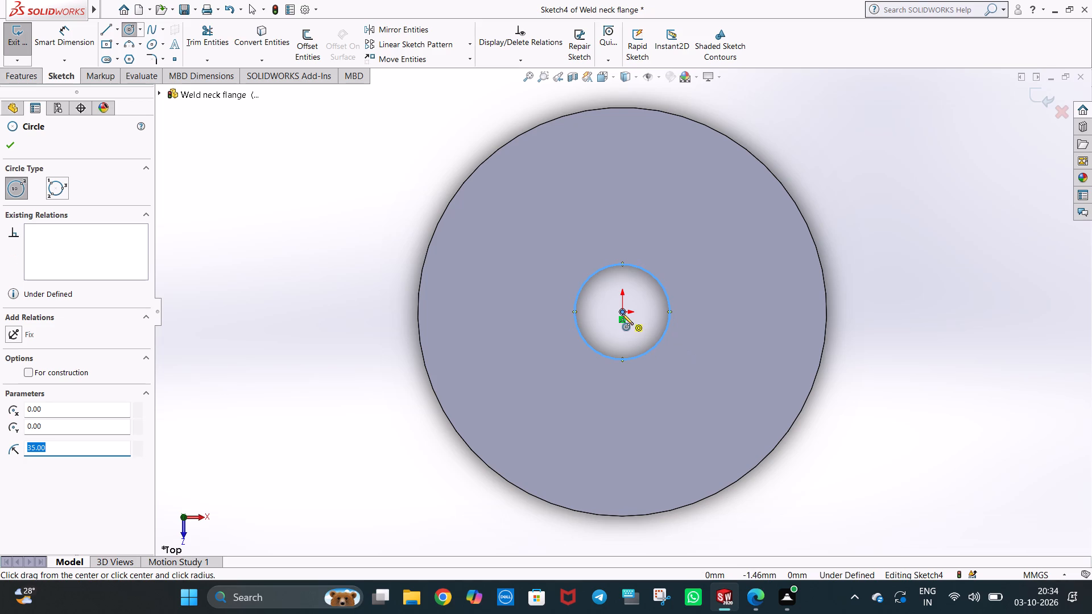
Sketch a second, concentric circle of 40.15 mm radius centred on the origin, around the bore circle.
click(622, 312)
click(646, 360)
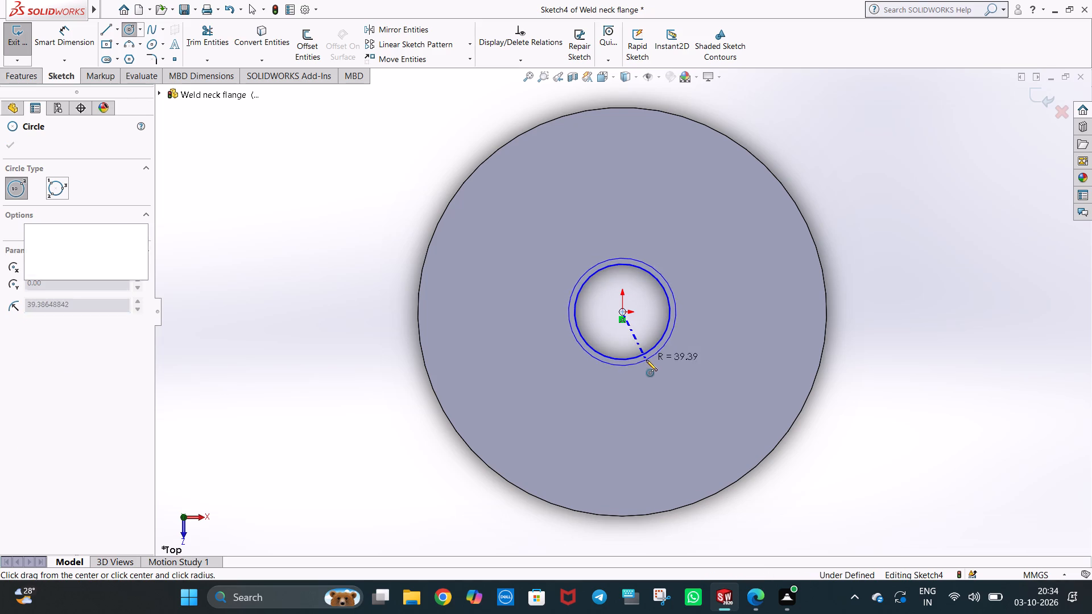
text(40.)
key(1)
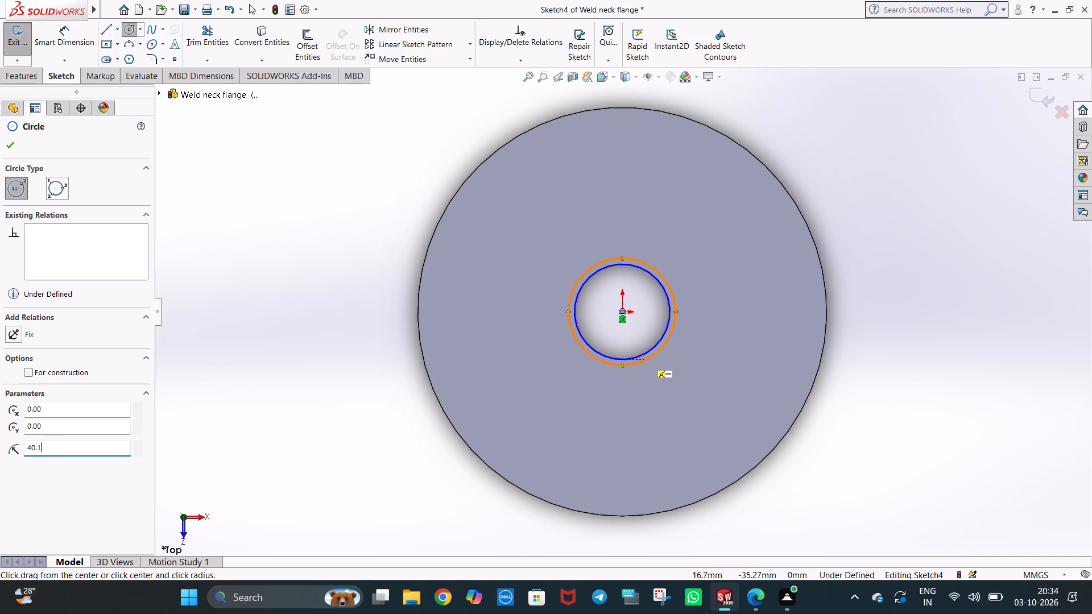
key(5)
key(Return)
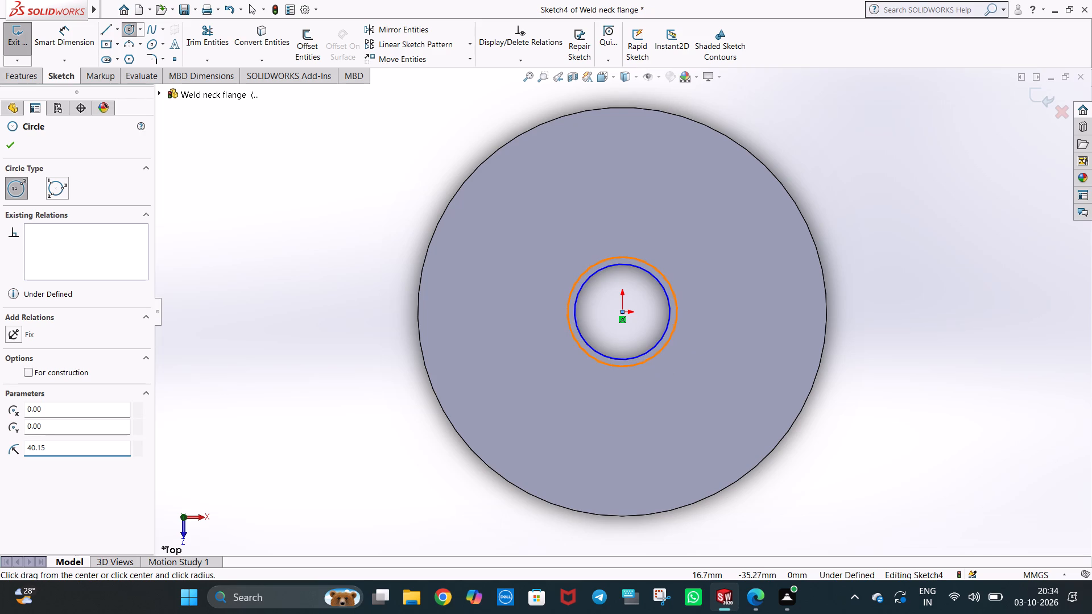
key(Escape)
key(Escape)
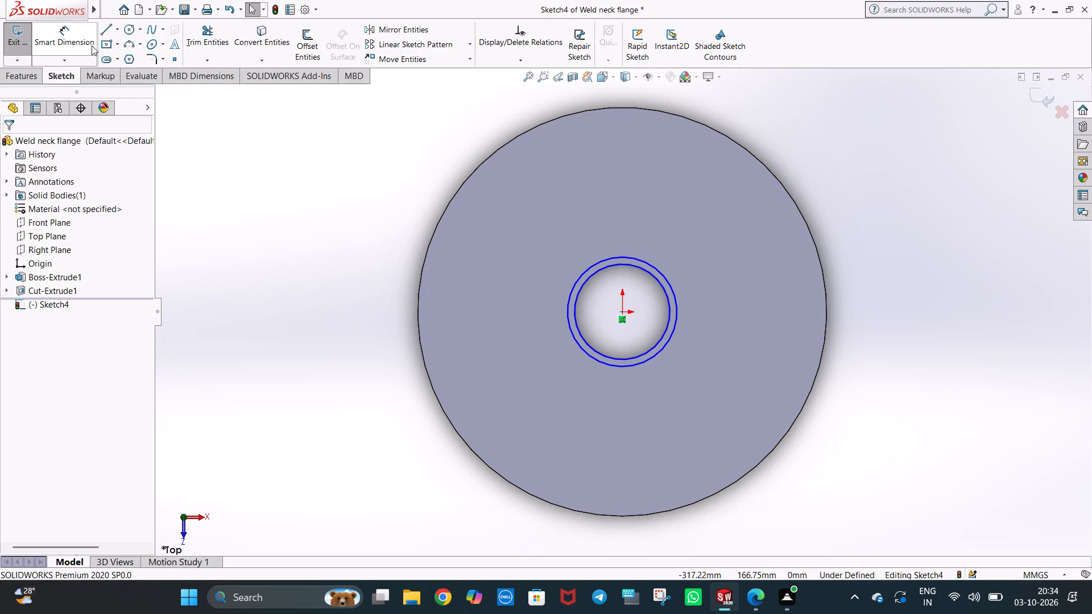
Dimension the diameters of both concentric circles, the inner one inside the bore and the outer one beside the ring.
click(86, 42)
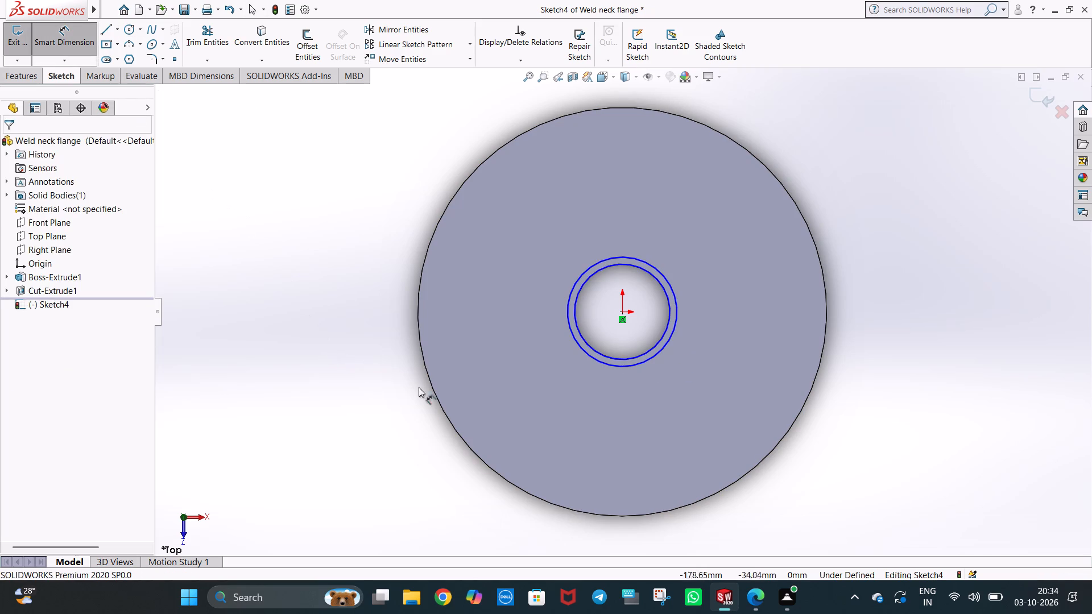
click(662, 284)
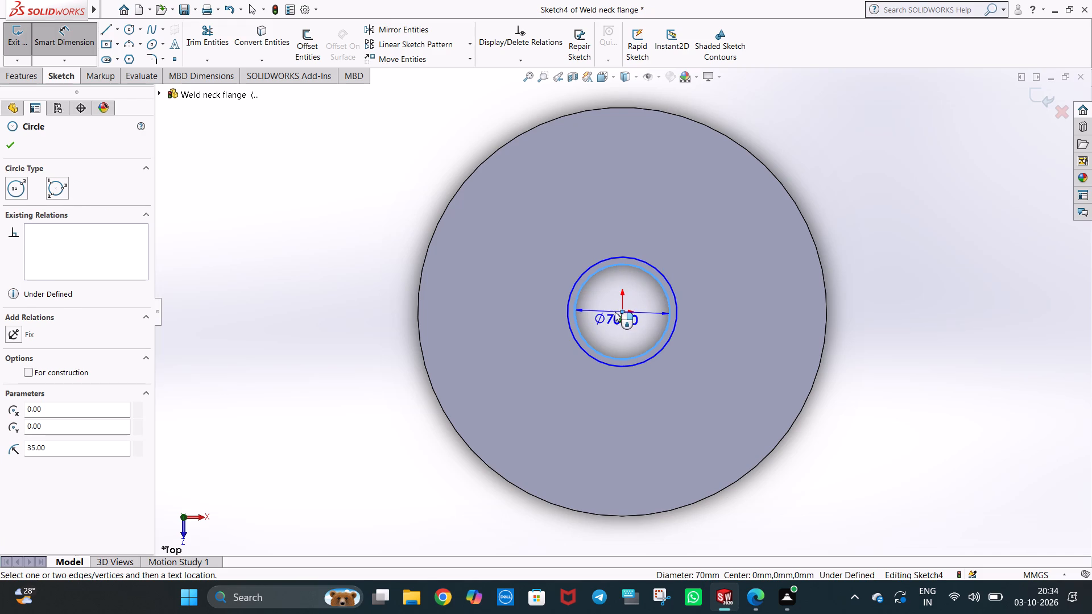
click(615, 312)
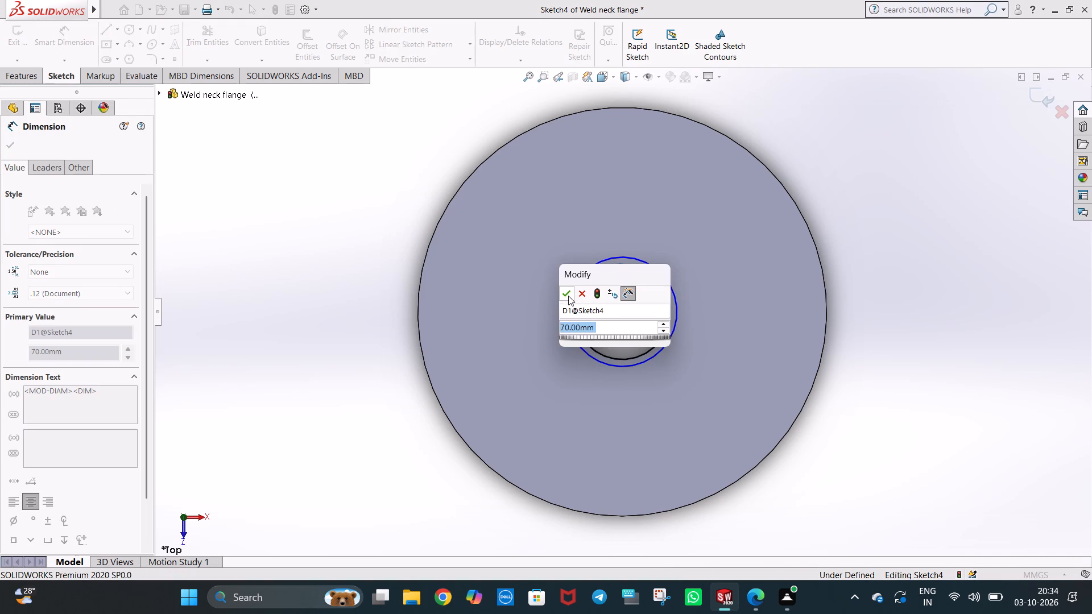
click(565, 293)
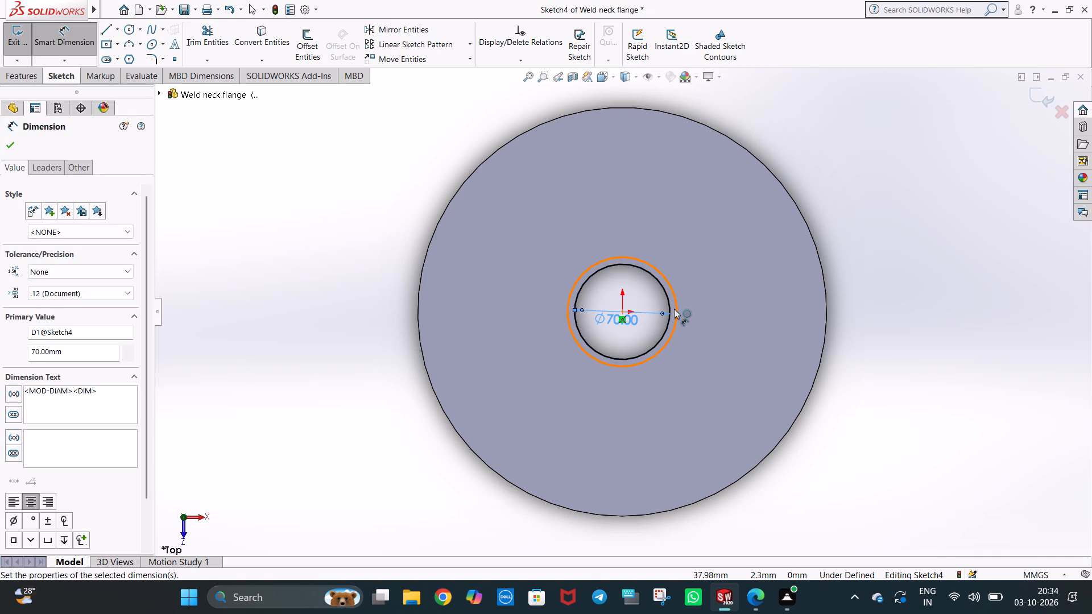
click(674, 309)
click(697, 302)
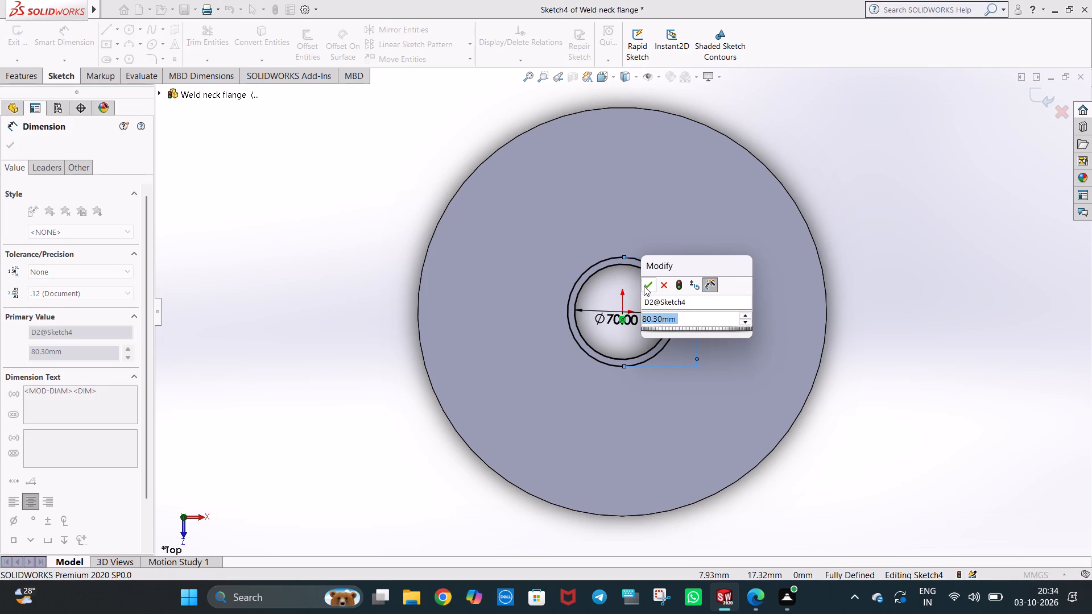
click(645, 285)
click(917, 287)
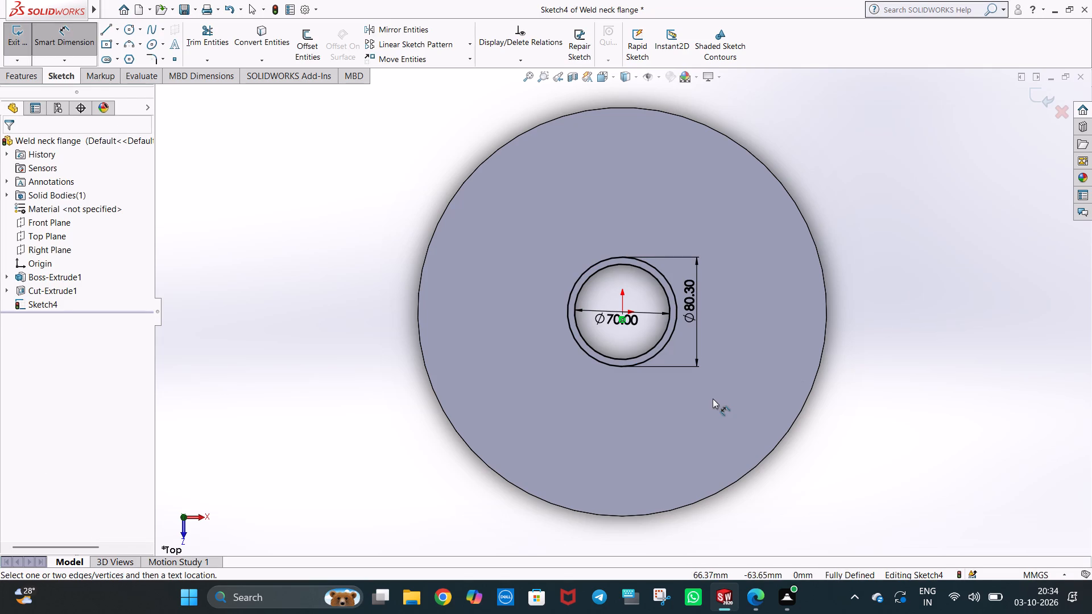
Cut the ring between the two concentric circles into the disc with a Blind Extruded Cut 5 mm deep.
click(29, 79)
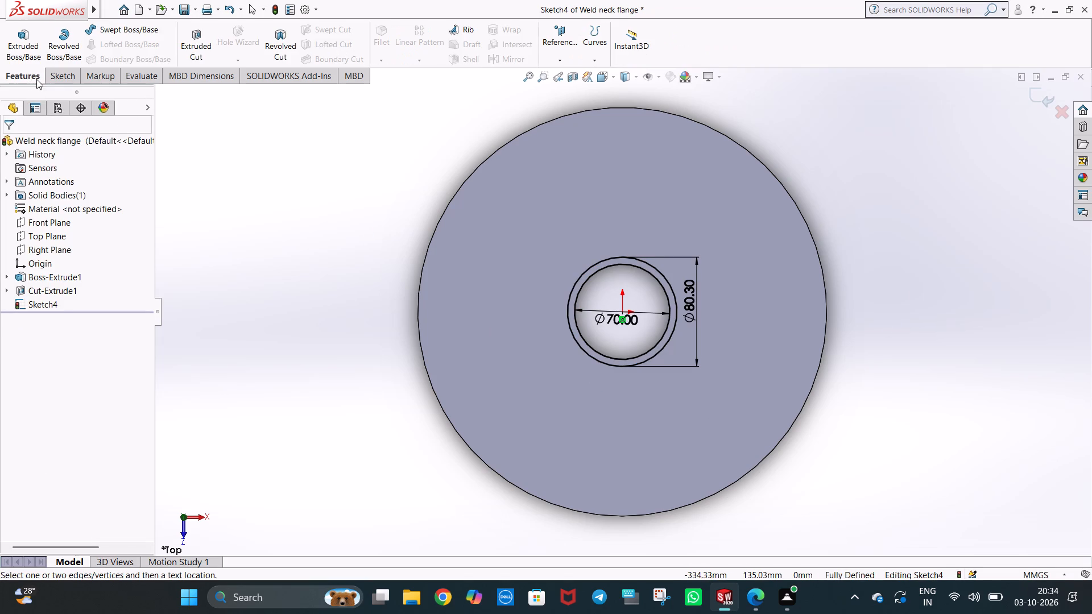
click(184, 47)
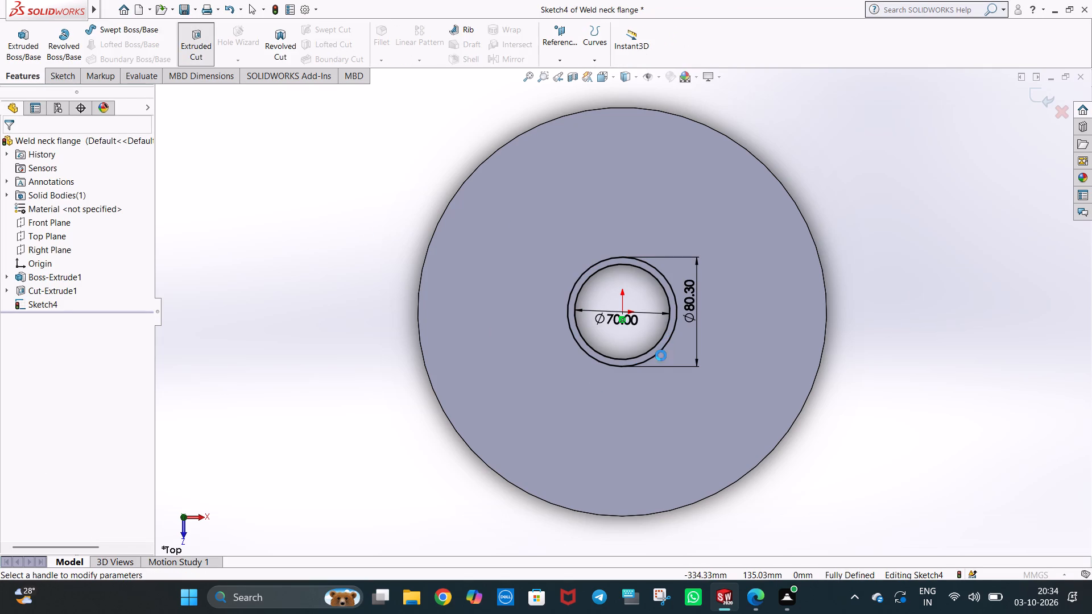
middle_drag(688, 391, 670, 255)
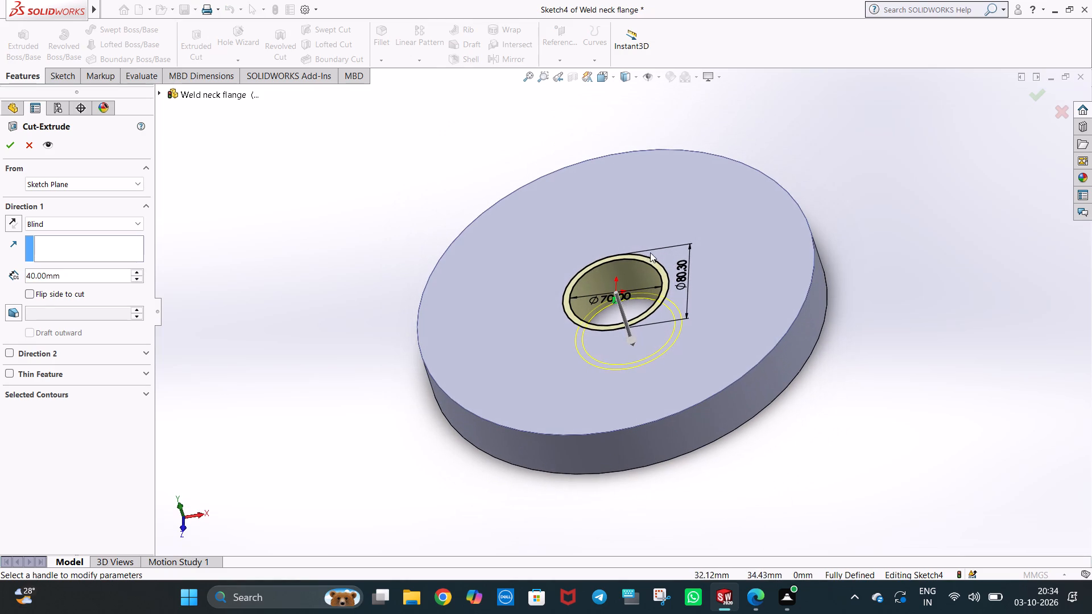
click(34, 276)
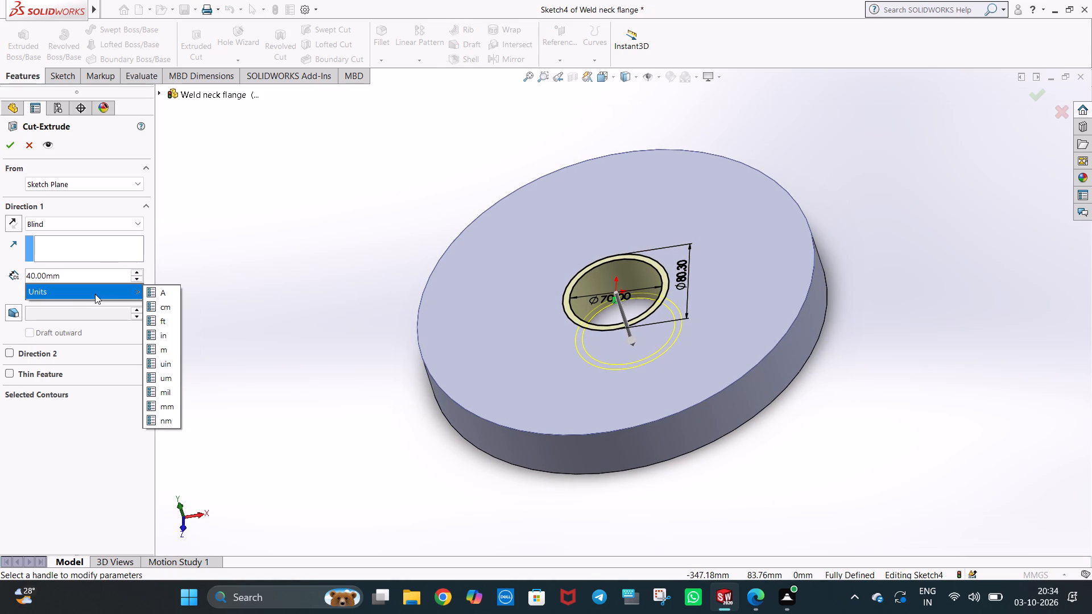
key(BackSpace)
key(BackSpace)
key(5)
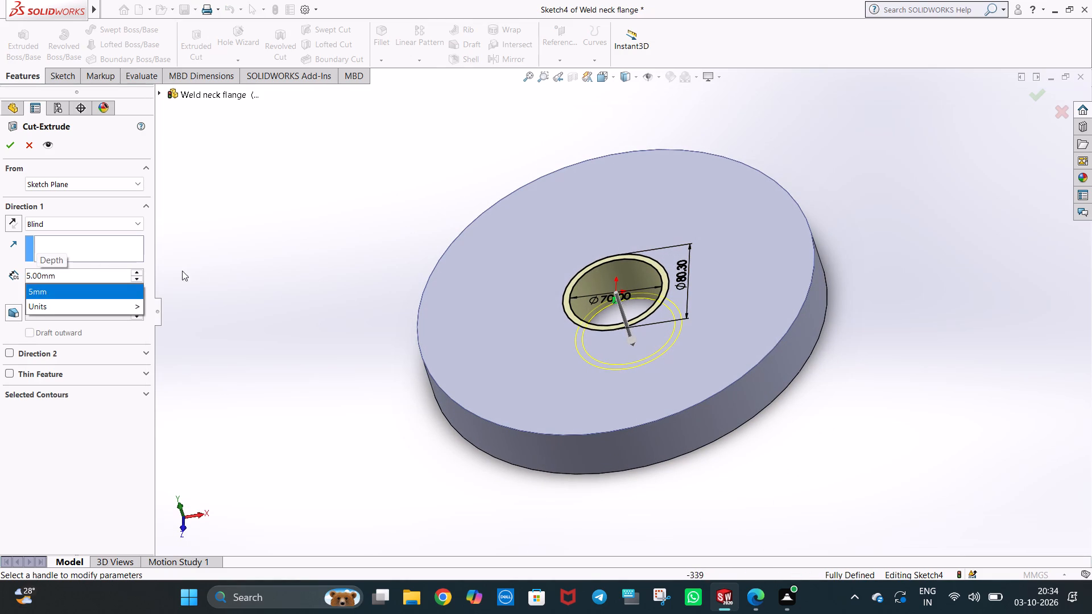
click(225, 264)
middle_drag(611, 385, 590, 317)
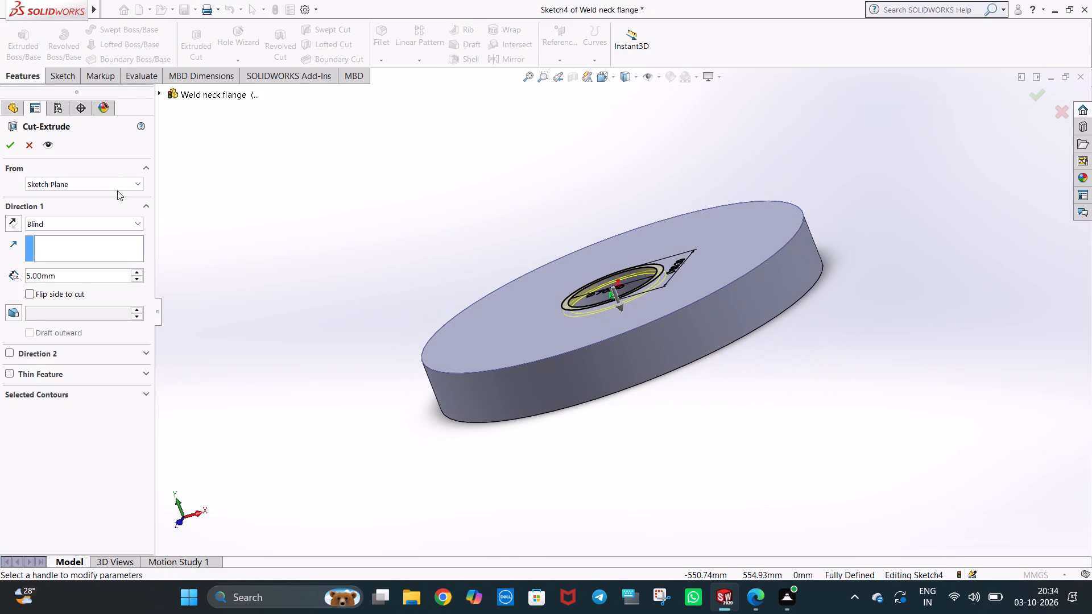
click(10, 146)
Examine the shallow ring recess around the bore and the disc's underside from several angles.
middle_drag(538, 297, 539, 298)
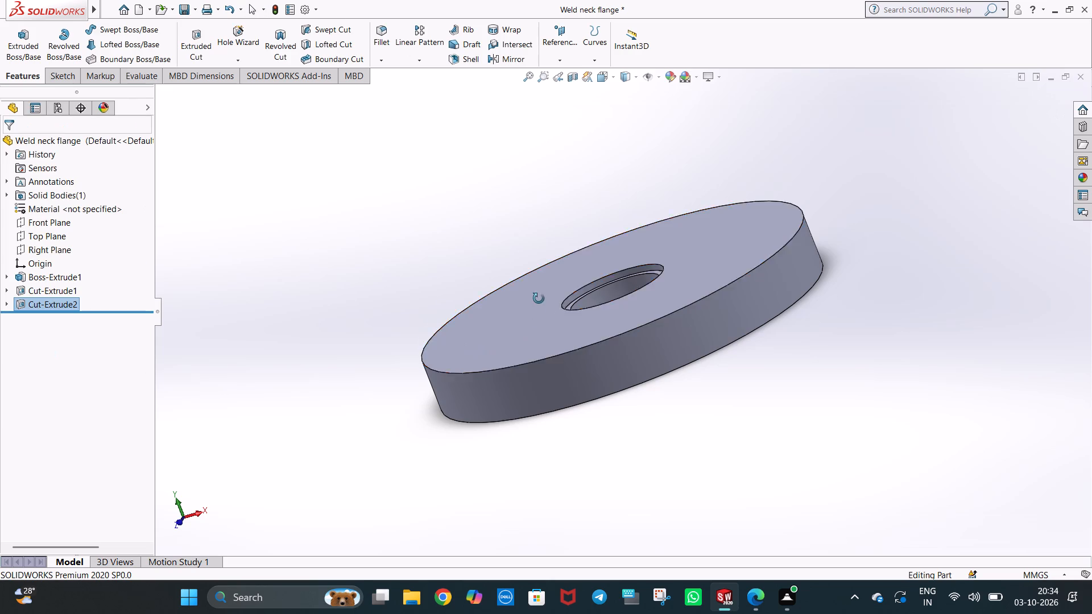
middle_drag(539, 298, 600, 414)
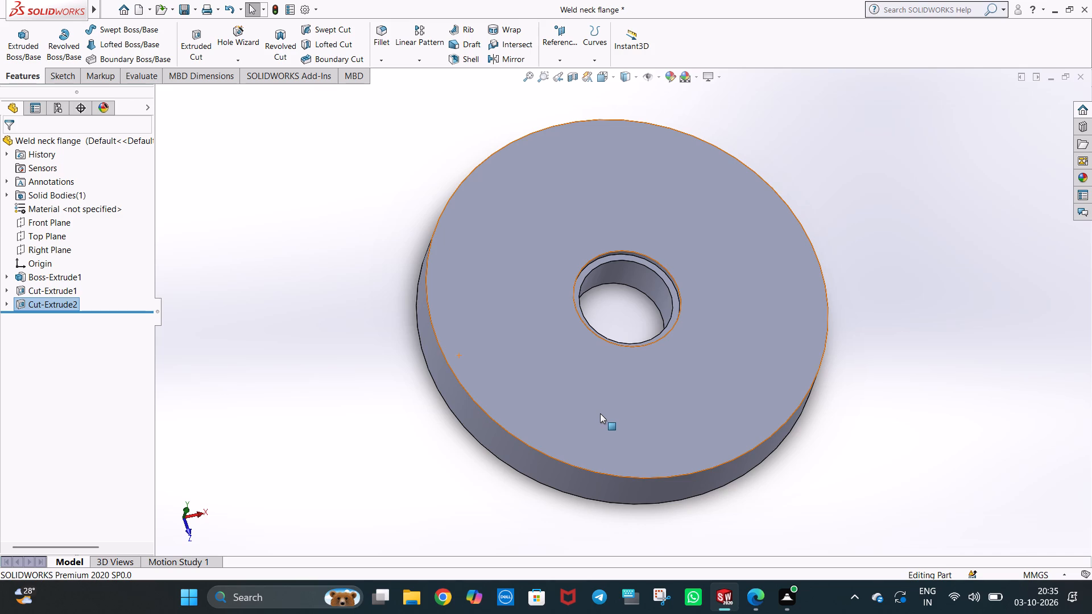
middle_drag(641, 424, 631, 347)
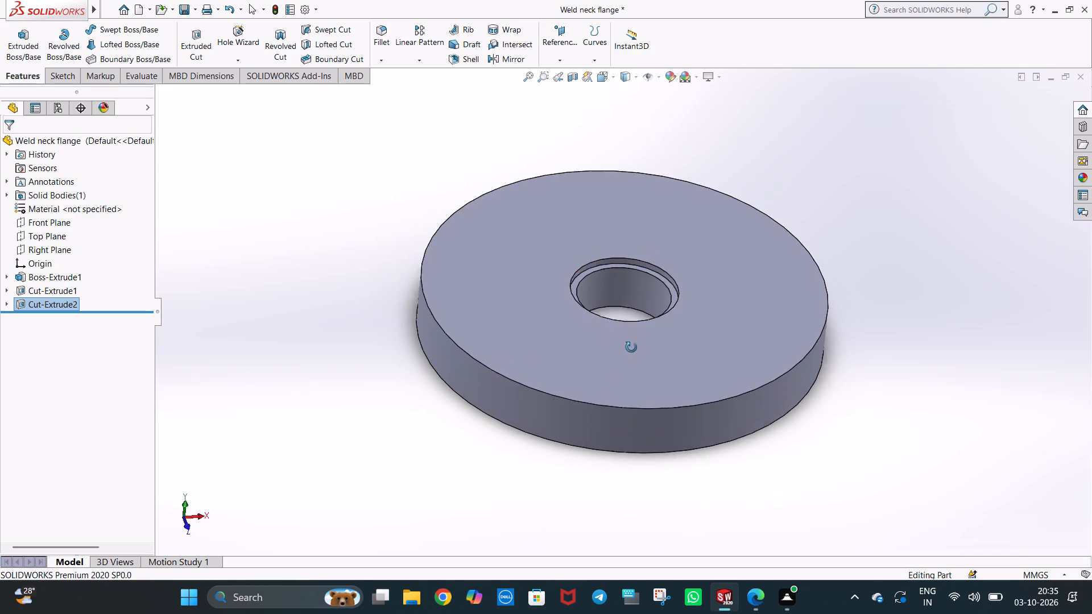
middle_drag(631, 347, 611, 227)
middle_drag(649, 302, 637, 280)
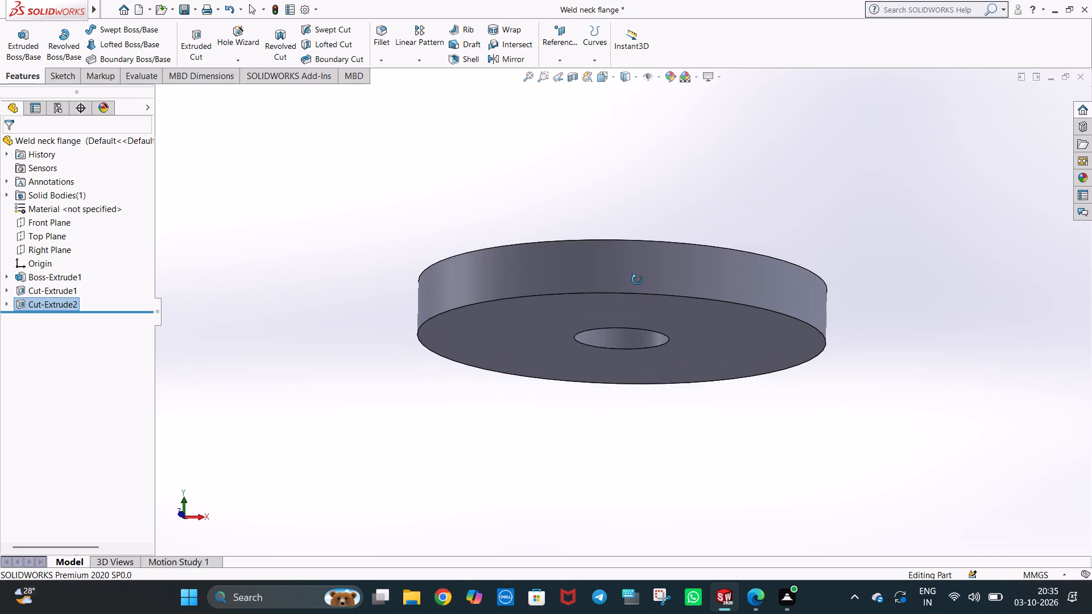
middle_drag(637, 280, 640, 396)
middle_drag(648, 316, 647, 366)
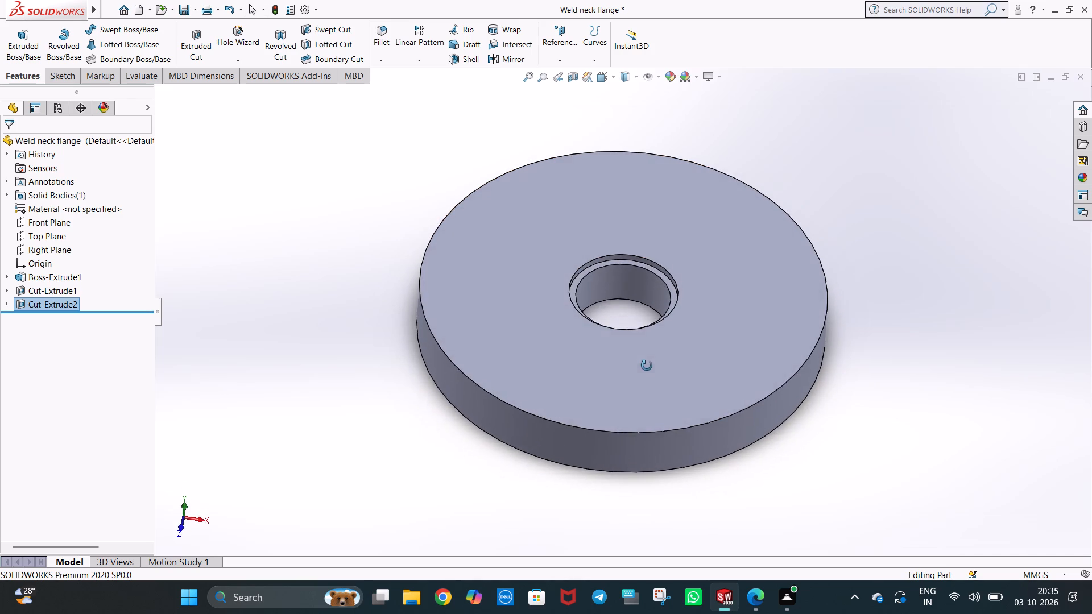
middle_drag(647, 366, 645, 392)
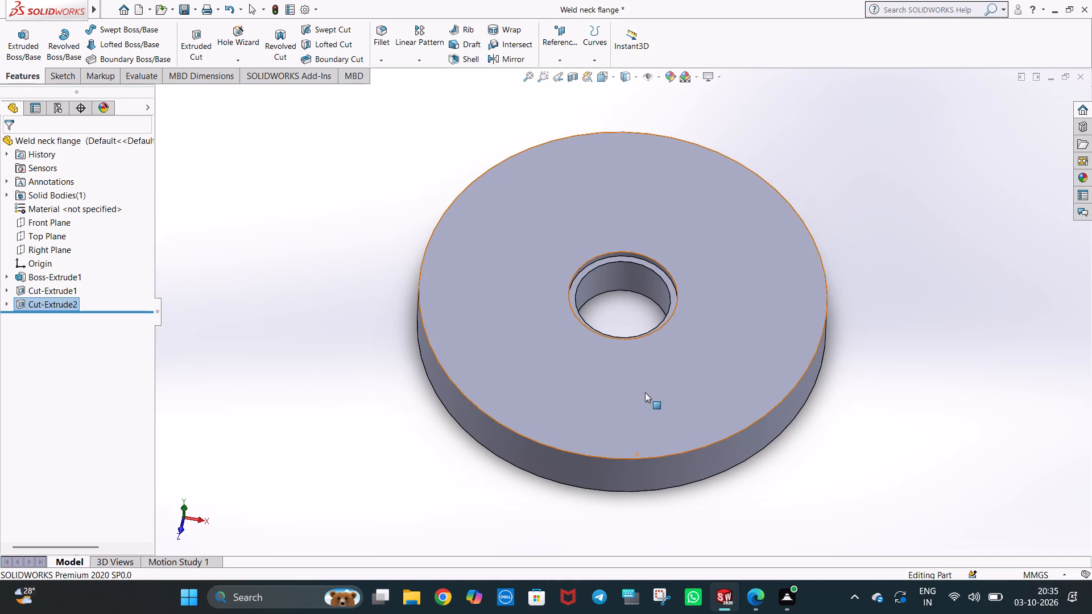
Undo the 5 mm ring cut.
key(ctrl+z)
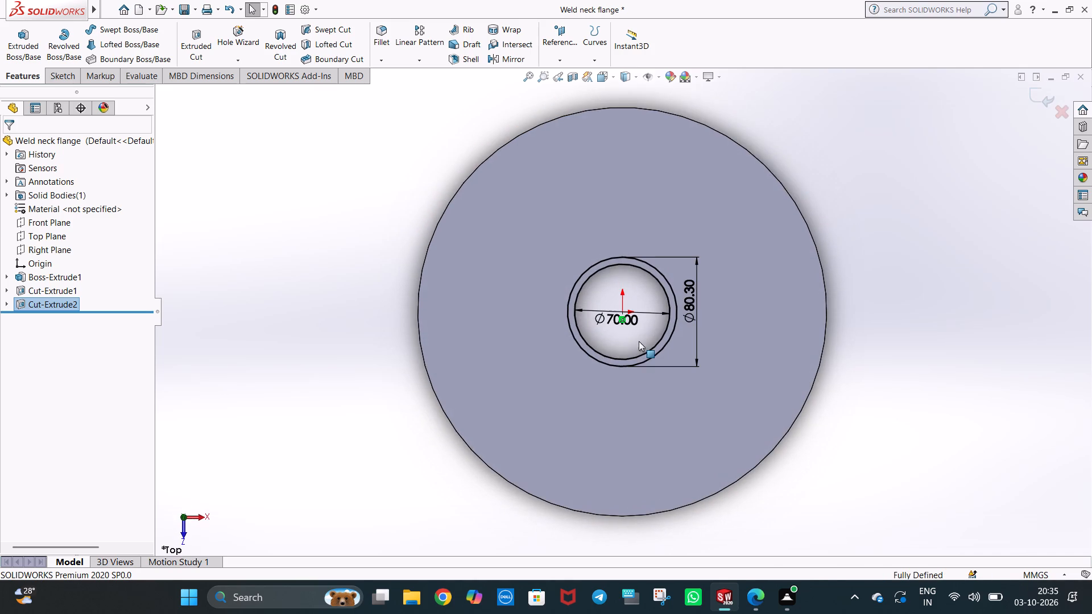
Cut the ring between the 70 mm and 80.3 mm circles with a Blind Extruded Cut 15 mm deep.
click(20, 77)
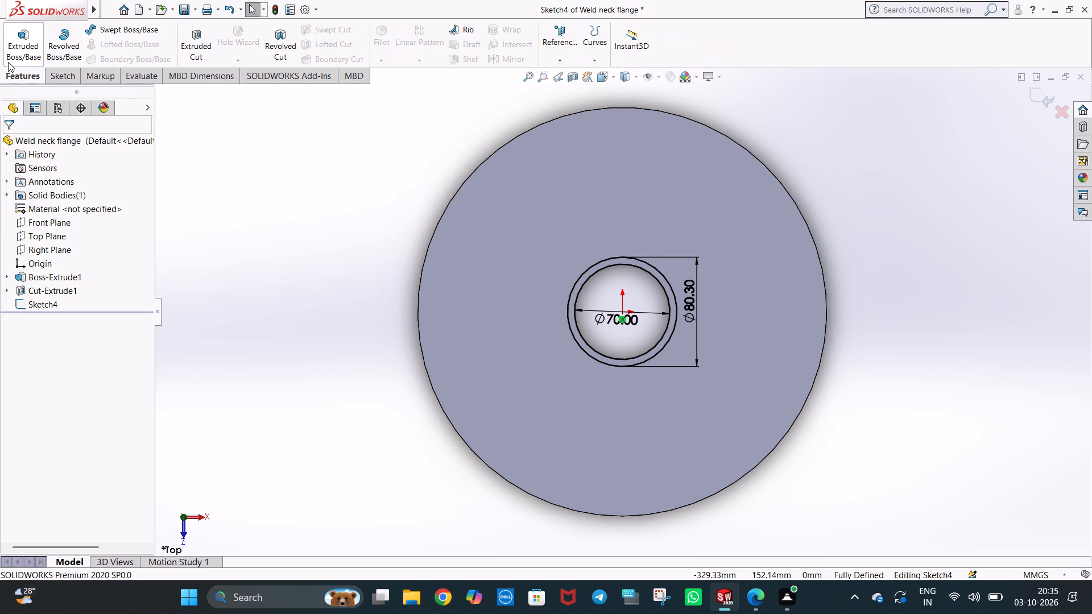
click(187, 51)
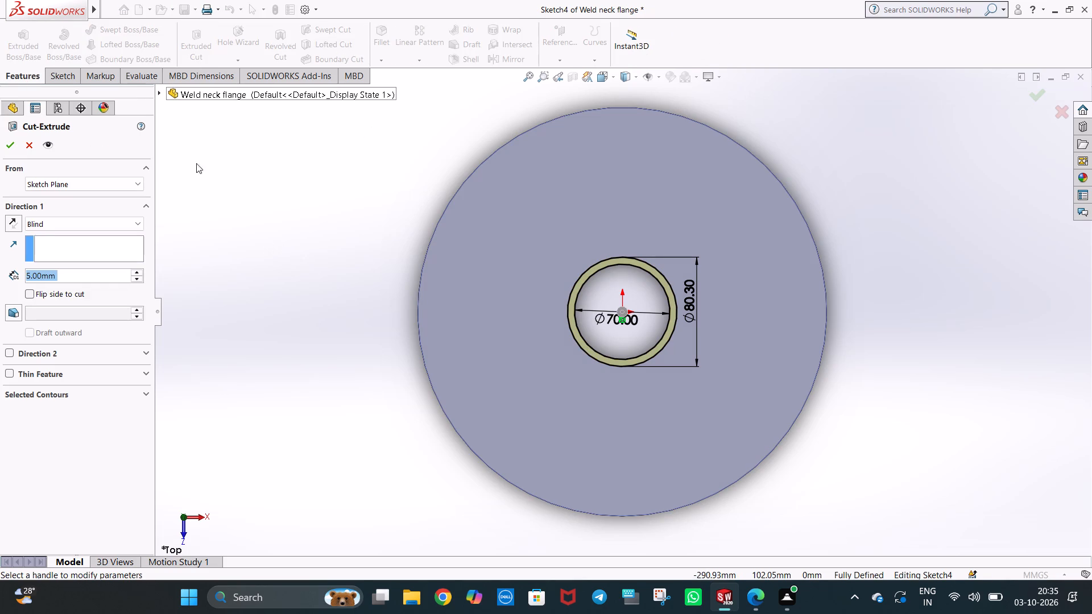
click(27, 277)
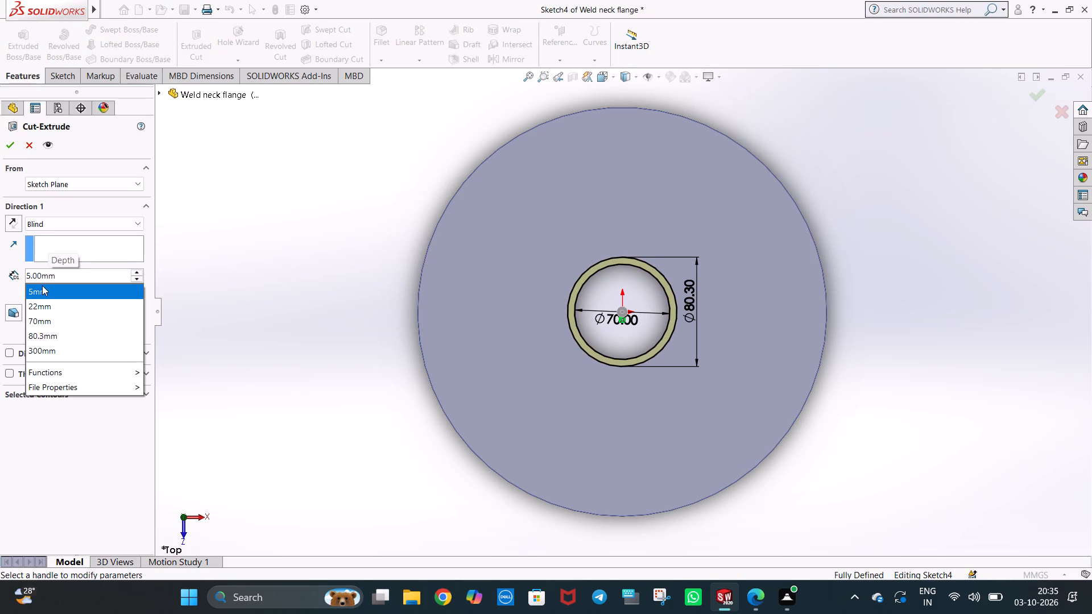
key(1)
click(204, 263)
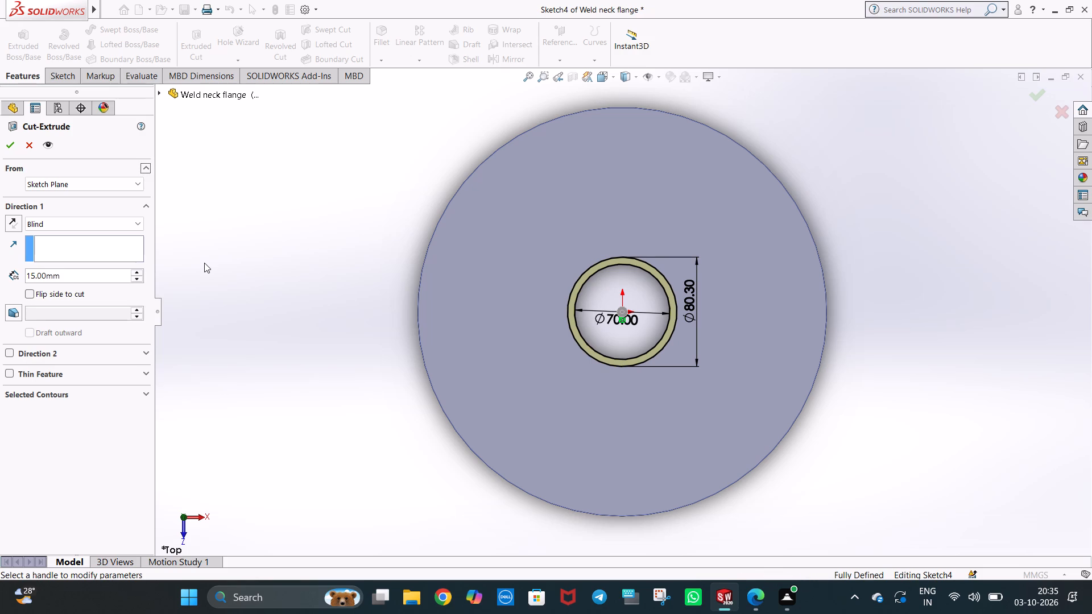
click(7, 144)
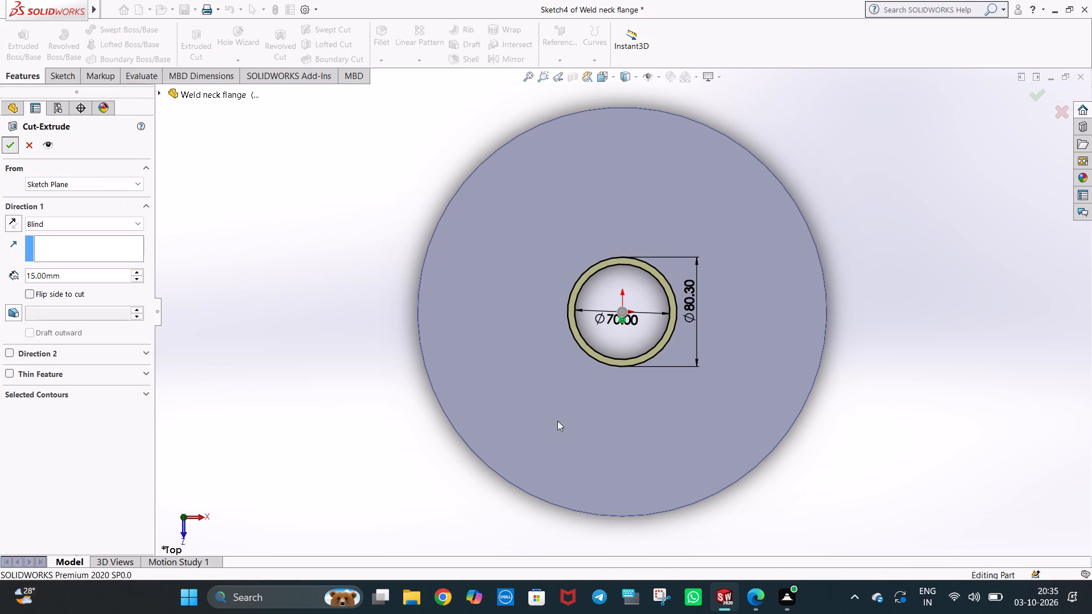
Examine the stepped recess around the bore from several angles.
middle_drag(586, 430, 636, 274)
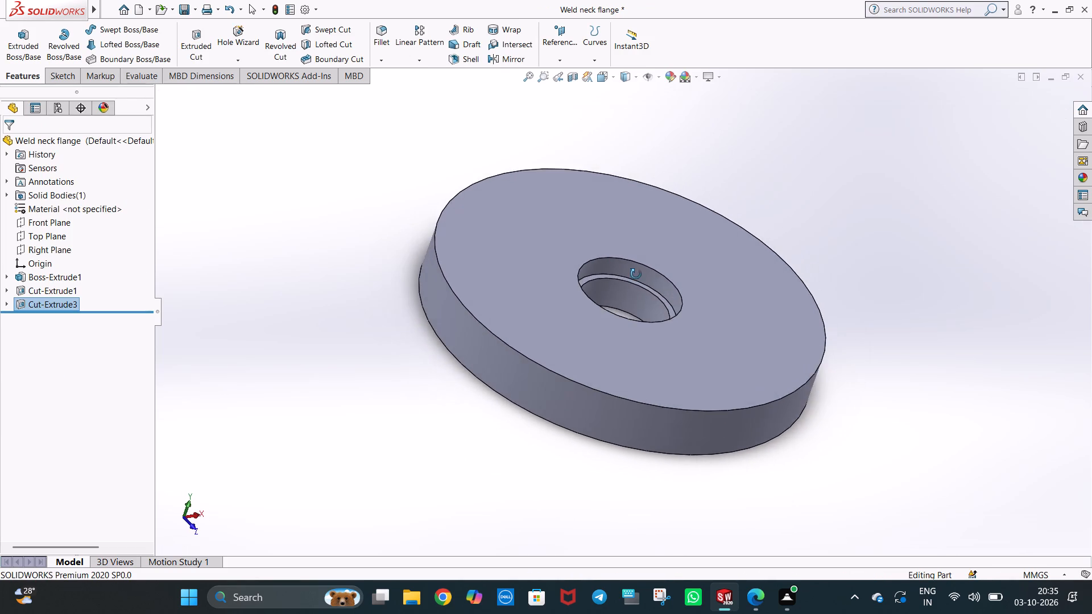
middle_drag(636, 274, 594, 312)
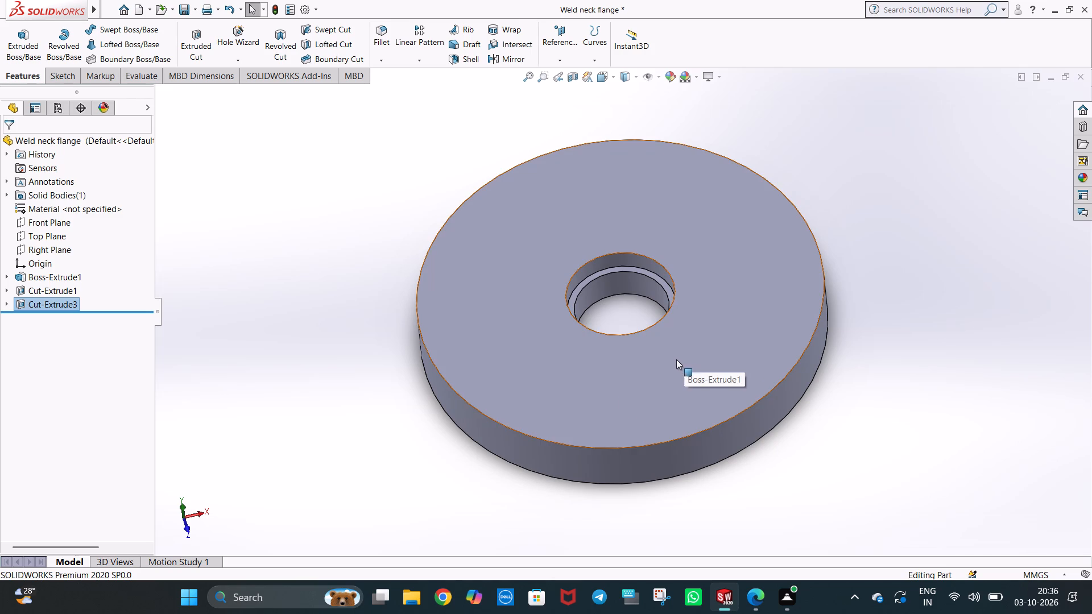
middle_drag(625, 369, 641, 298)
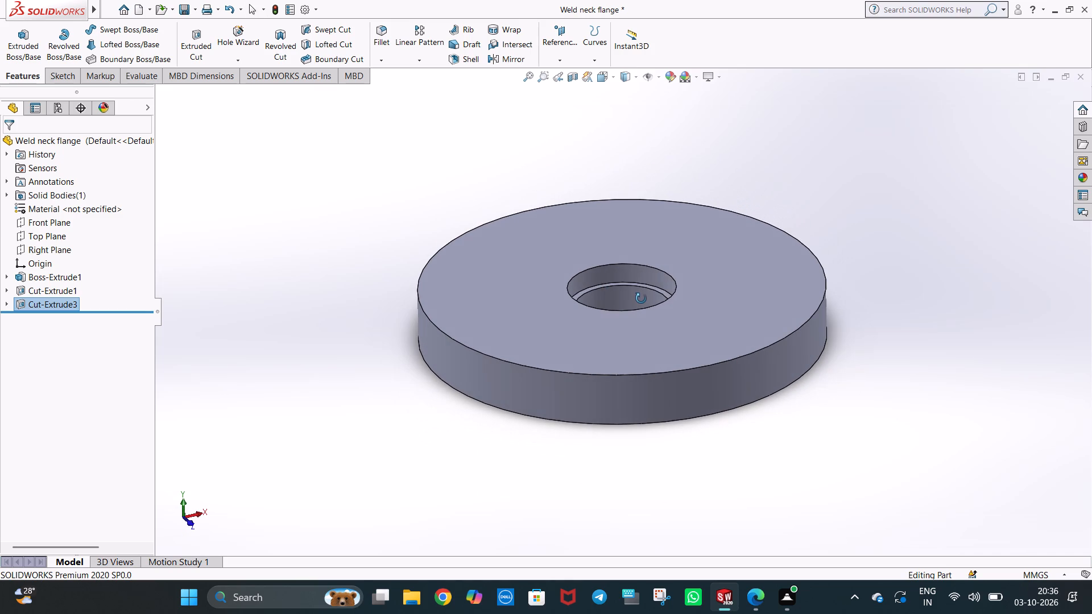
middle_drag(641, 298, 640, 301)
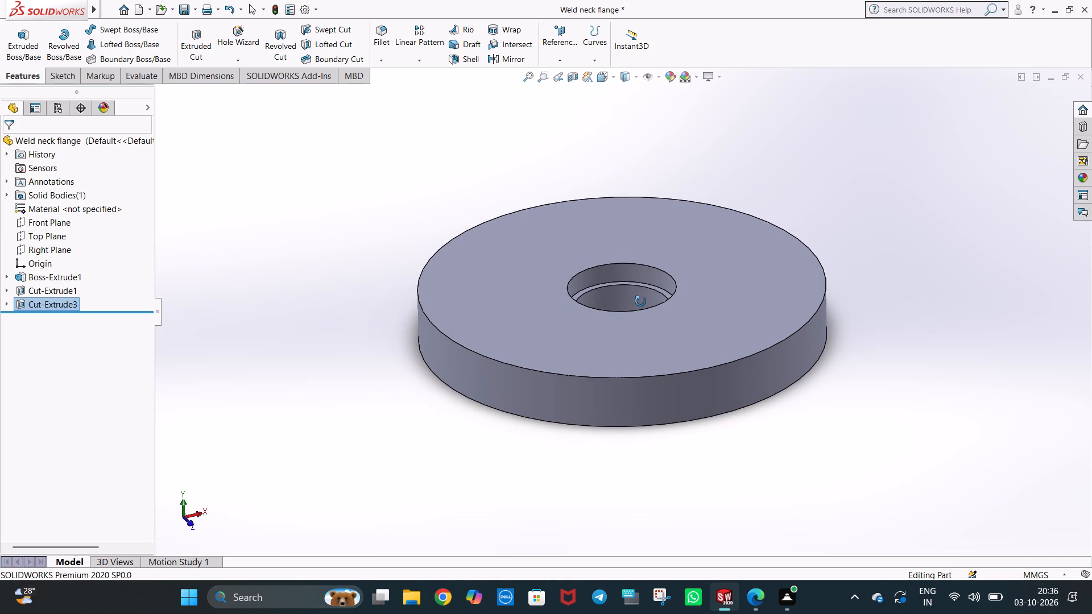
middle_drag(640, 301, 631, 291)
middle_drag(561, 304, 569, 359)
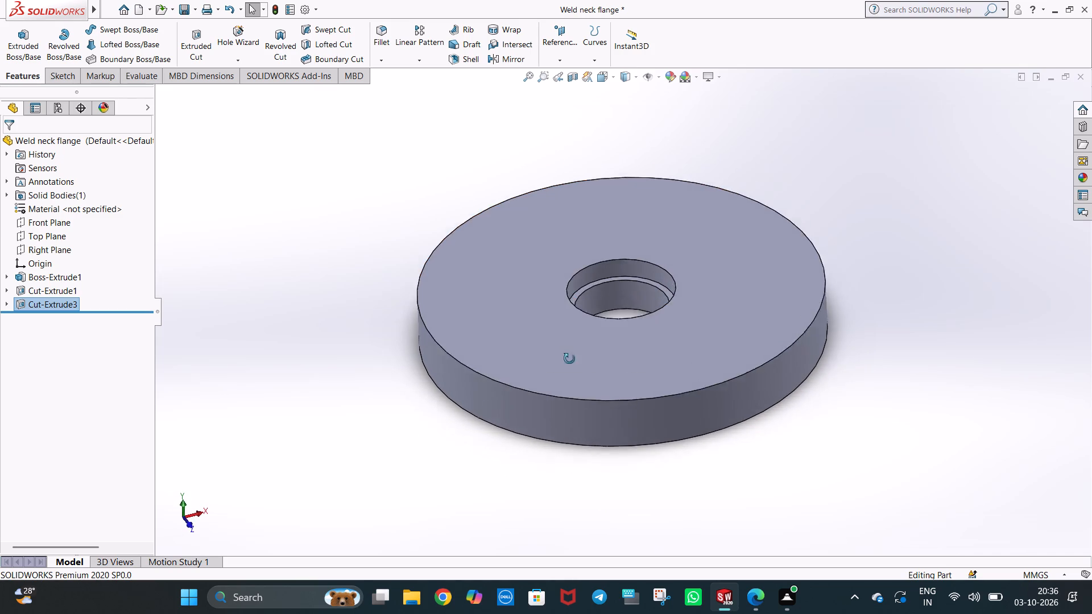
middle_drag(569, 359, 569, 383)
Start a sketch on the Top Plane and draw a circle centred on the origin with a radius of 97.5 mm.
click(49, 239)
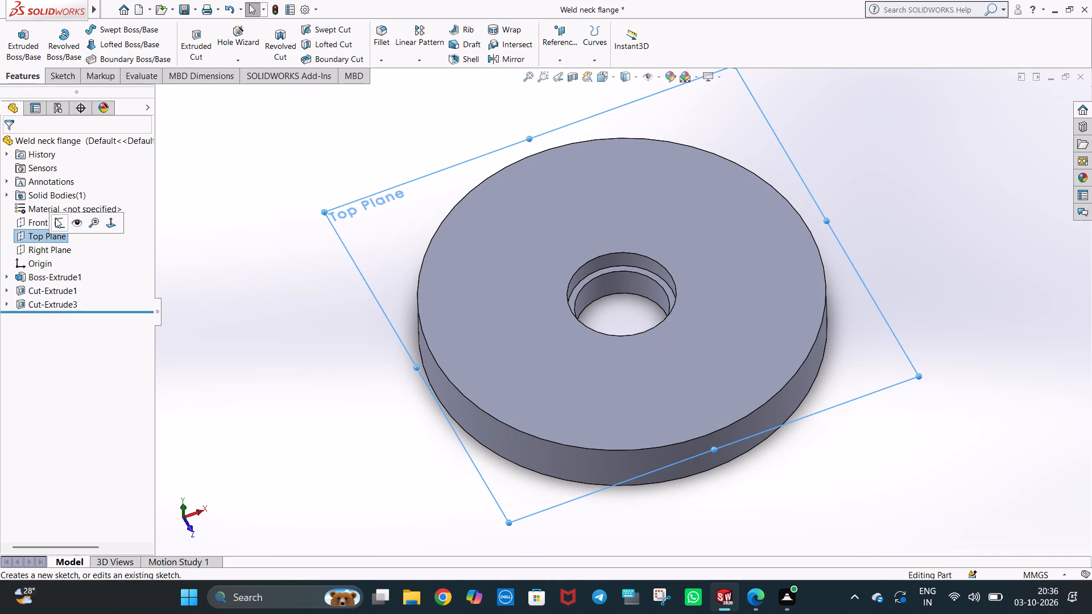
click(55, 217)
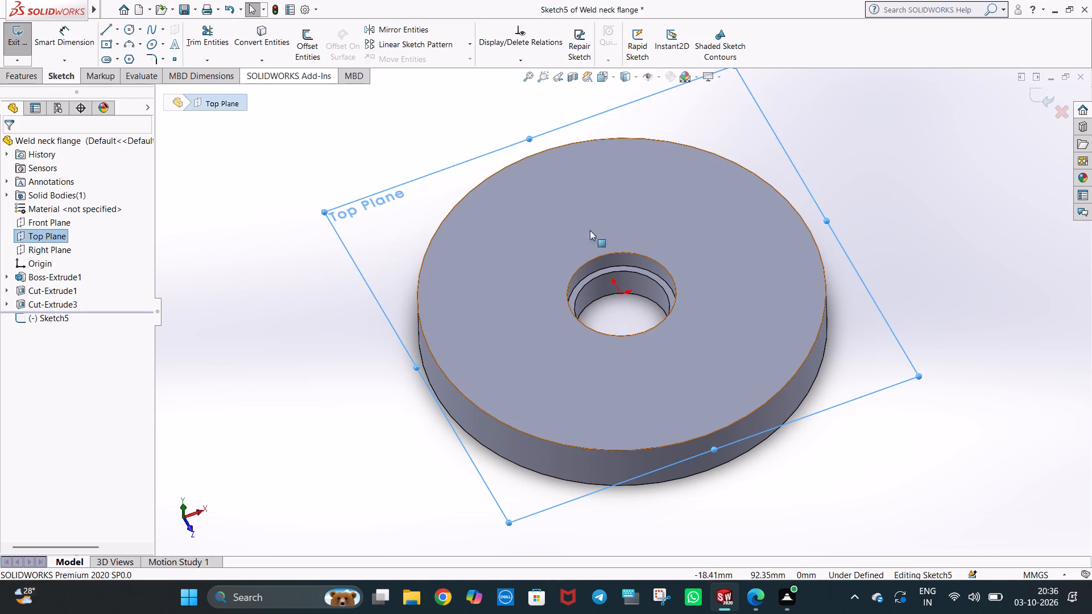
click(131, 25)
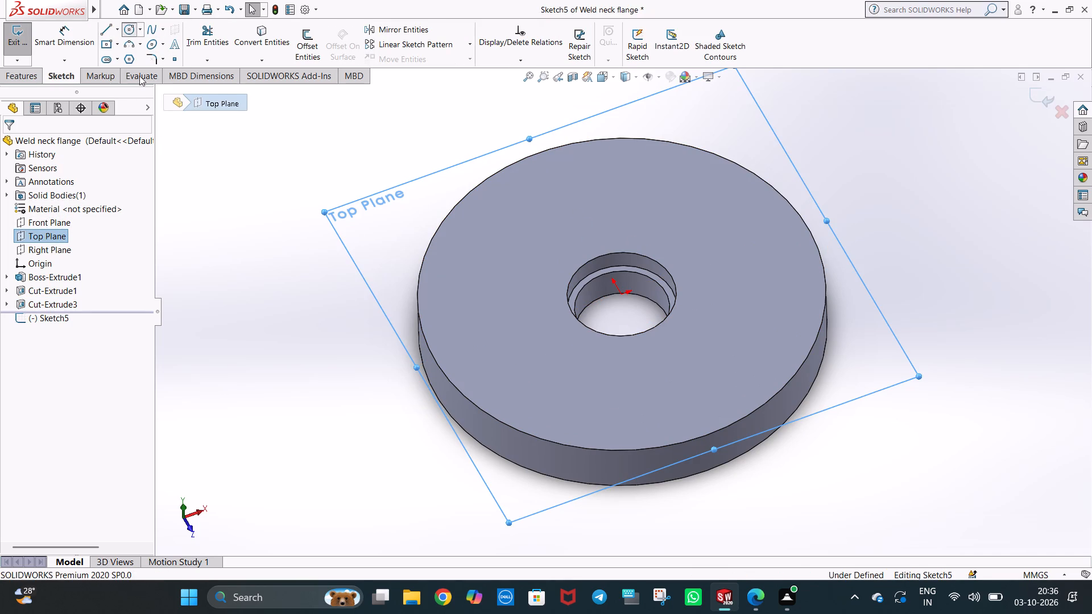
click(622, 295)
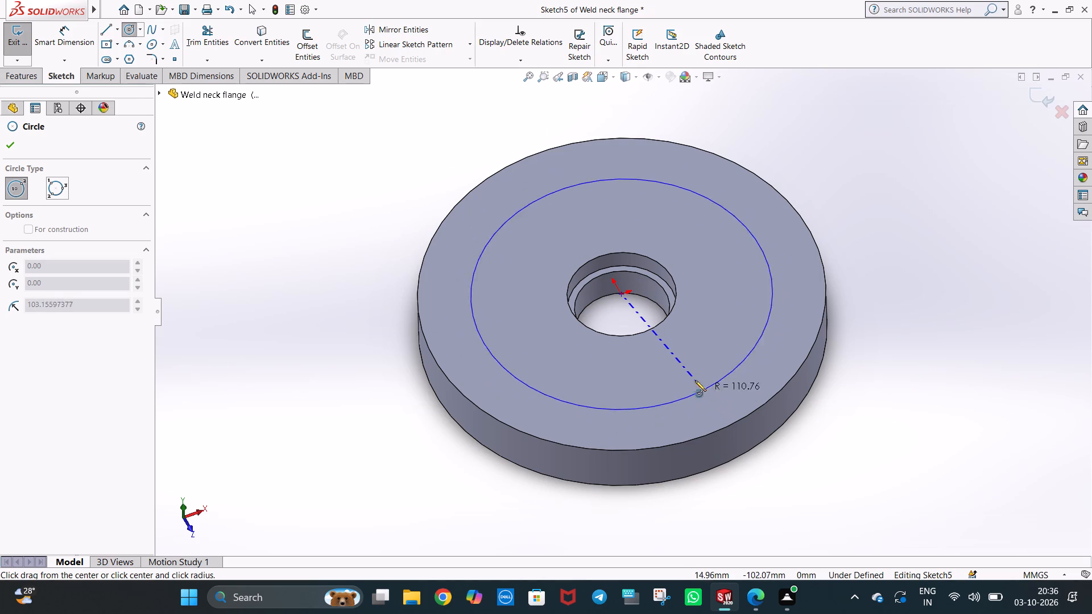
click(681, 367)
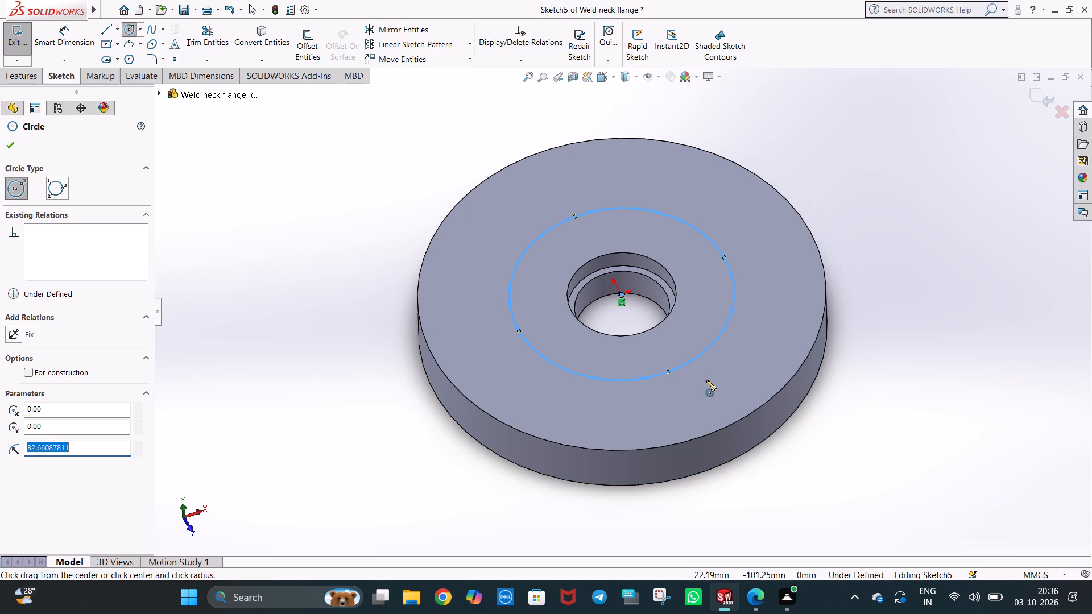
key(Escape)
click(940, 254)
key(Escape)
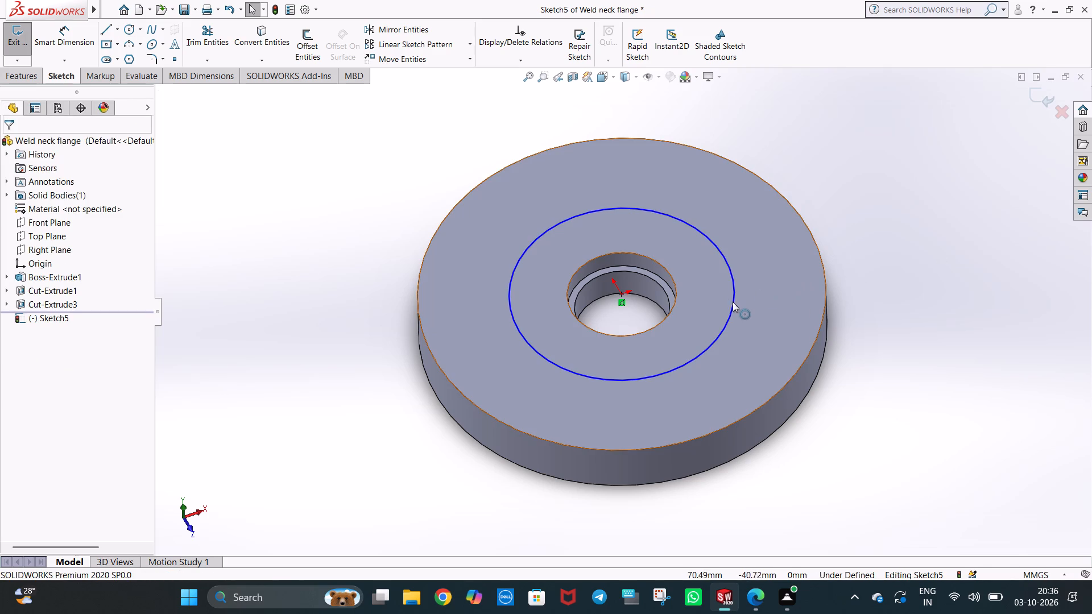
click(733, 302)
text(97.5)
key(Return)
key(Escape)
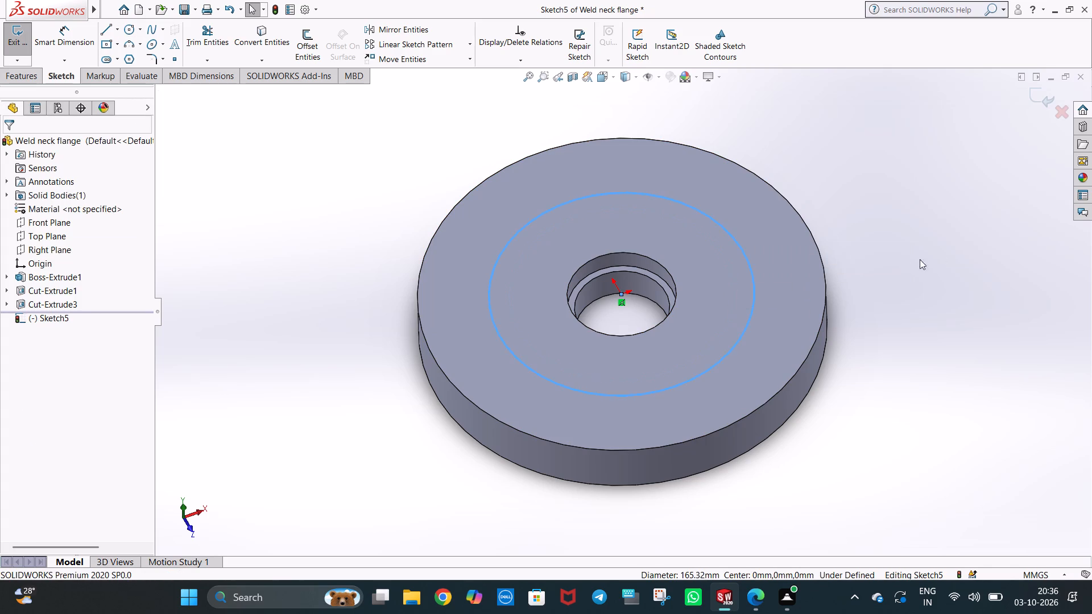
click(911, 287)
Dimension the new circle's diameter and place the dimension just outside the circle.
click(76, 28)
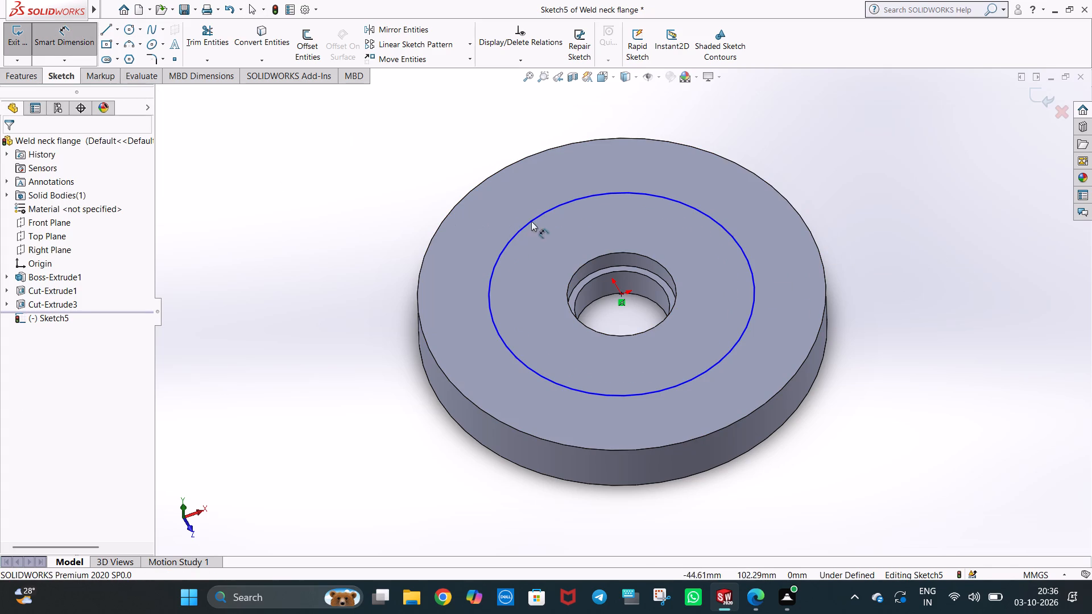
click(739, 242)
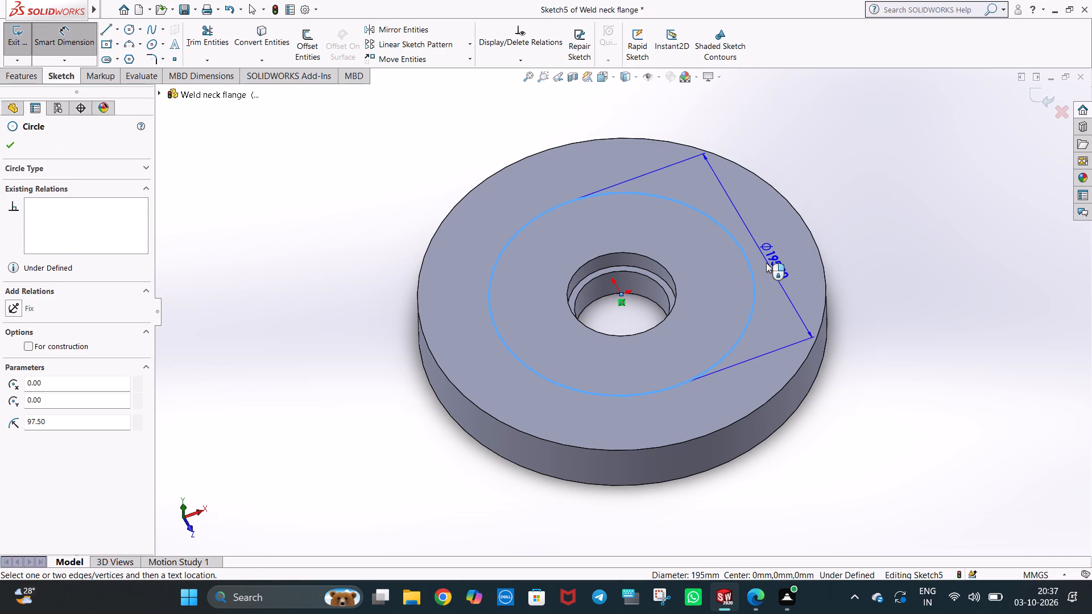
click(763, 250)
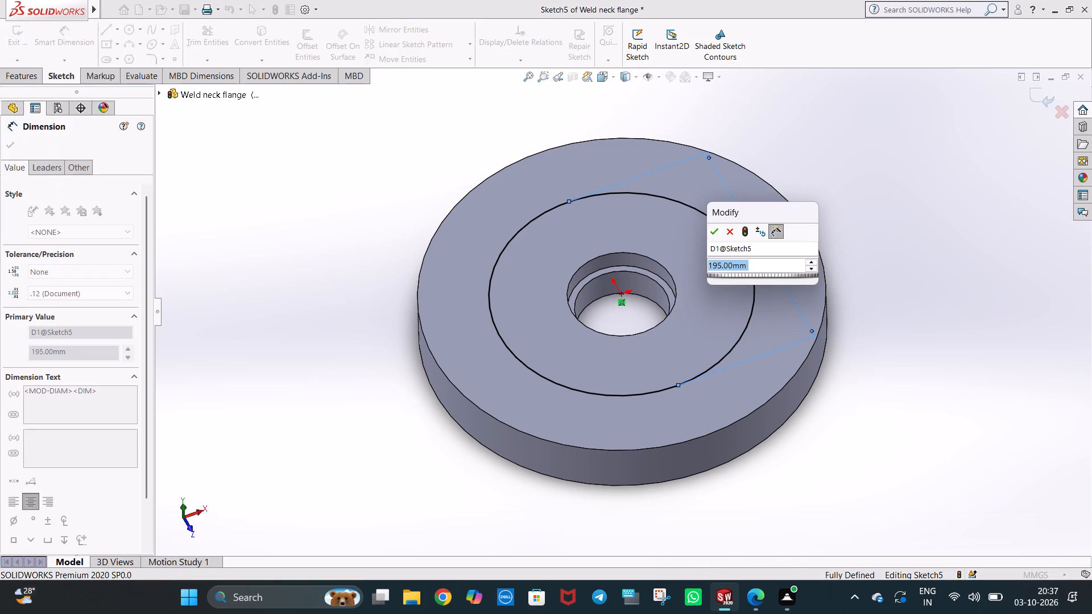
click(712, 228)
click(874, 249)
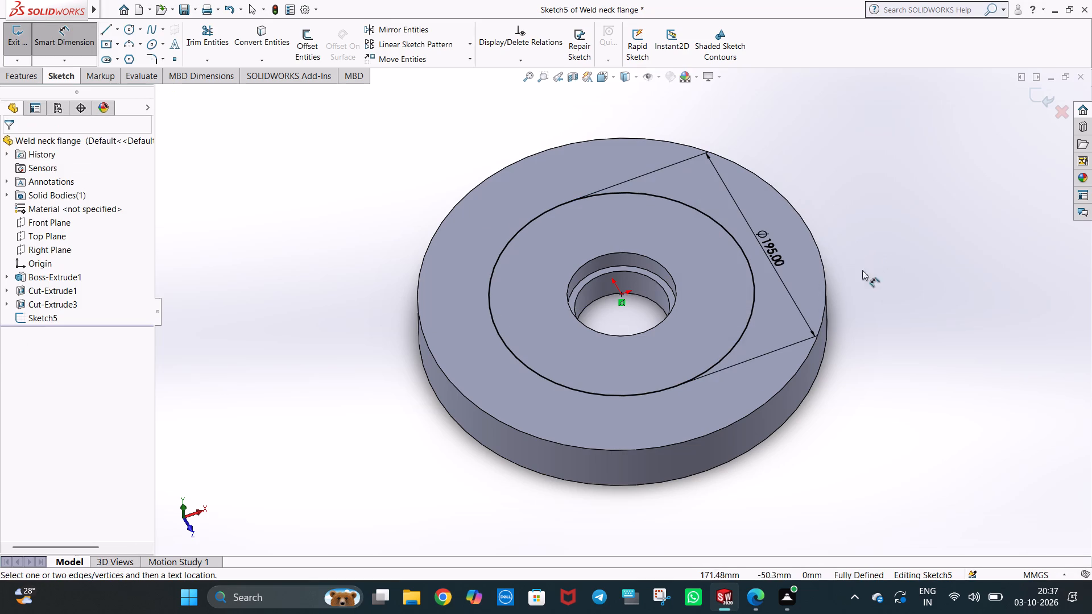
click(870, 337)
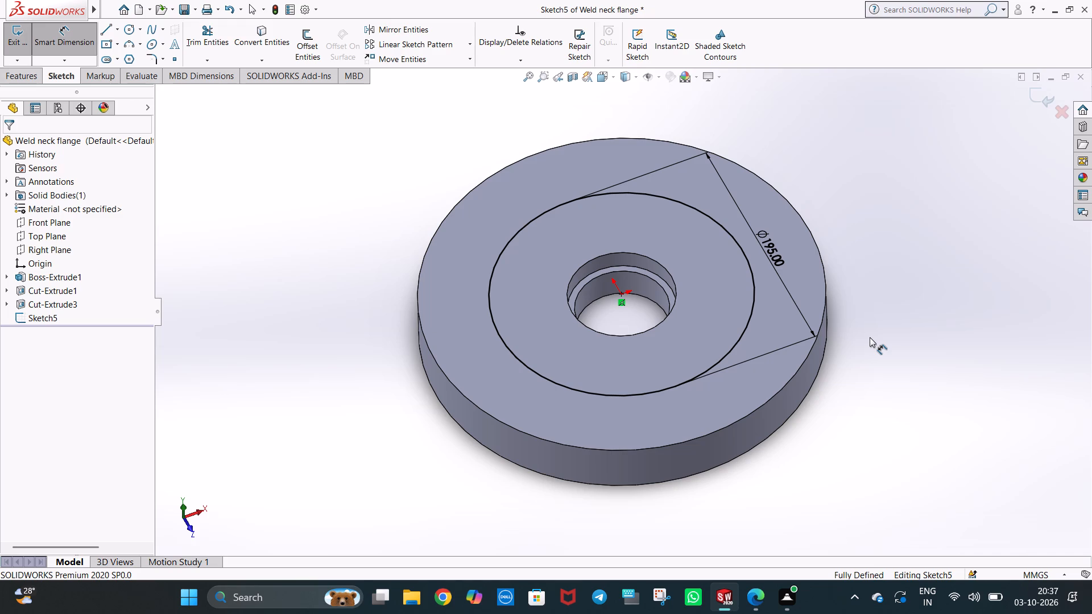
Undo the 195 mm circle sketch and the 15 mm recess cut, back to the sketch with the 70 mm and 80.3 mm circles.
key(ctrl+z)
key(ctrl+z)
key(ctrl+z)
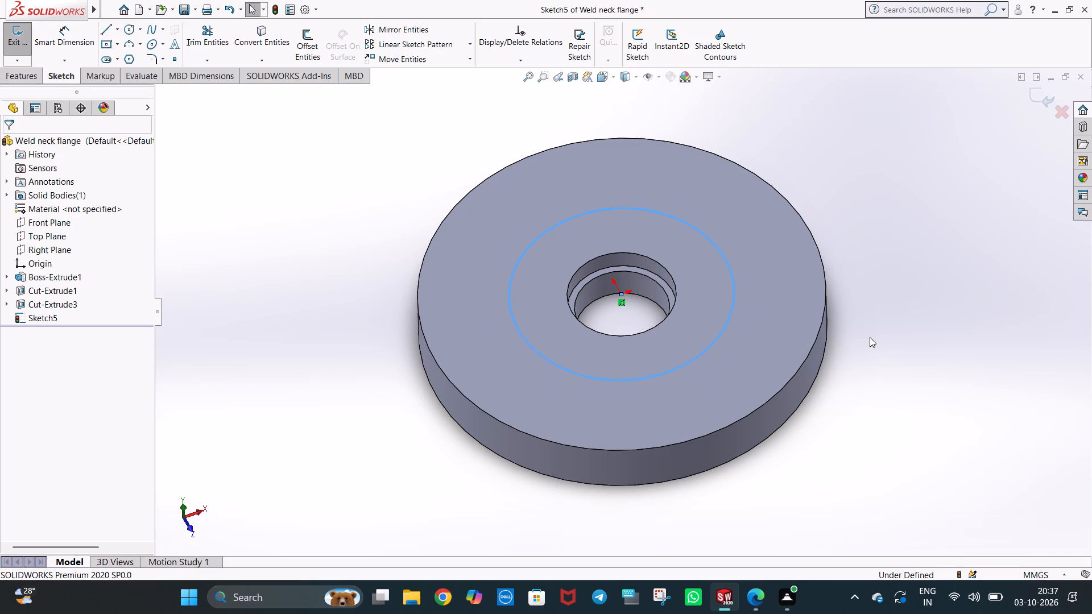
key(ctrl+z)
key(ctrl+z)
key(ctrl+z)
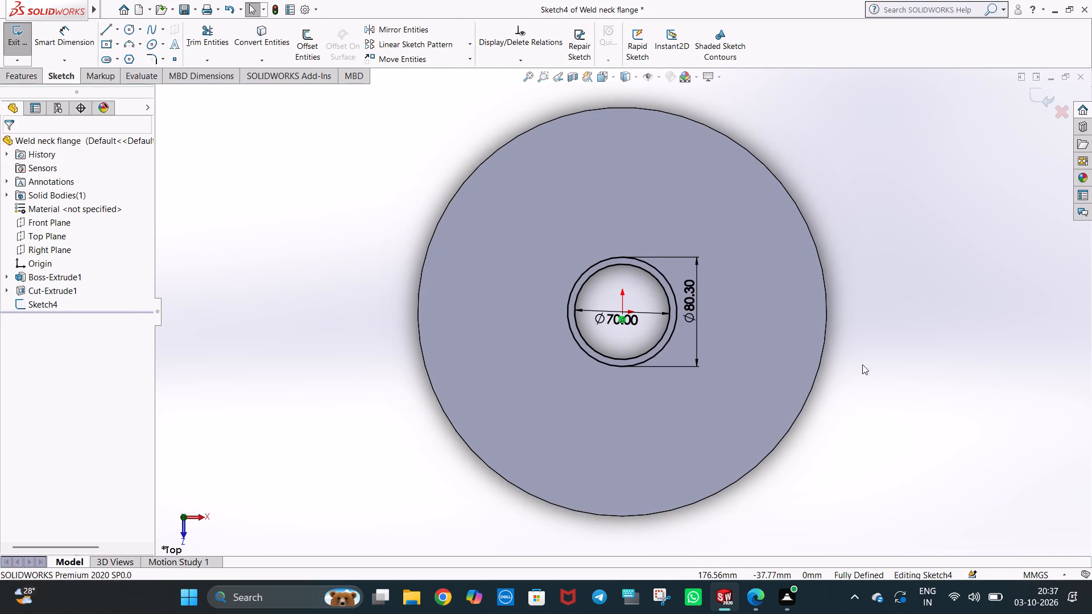
Cut the ring between the 70 mm and 80.3 mm circles with a Blind Extruded Cut 5 mm deep.
middle_drag(853, 371, 801, 255)
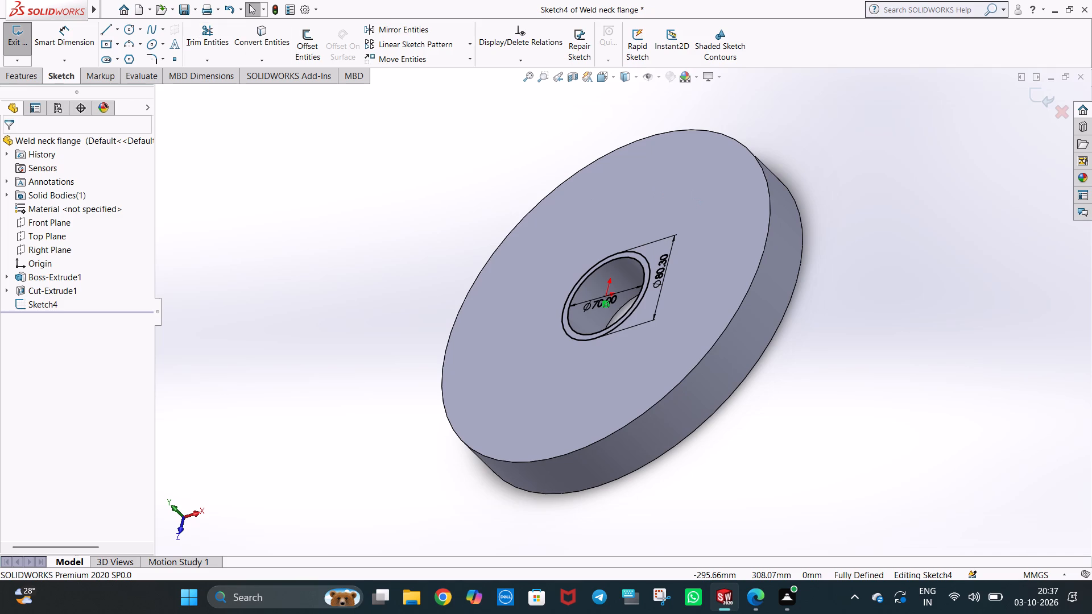
click(27, 75)
click(191, 48)
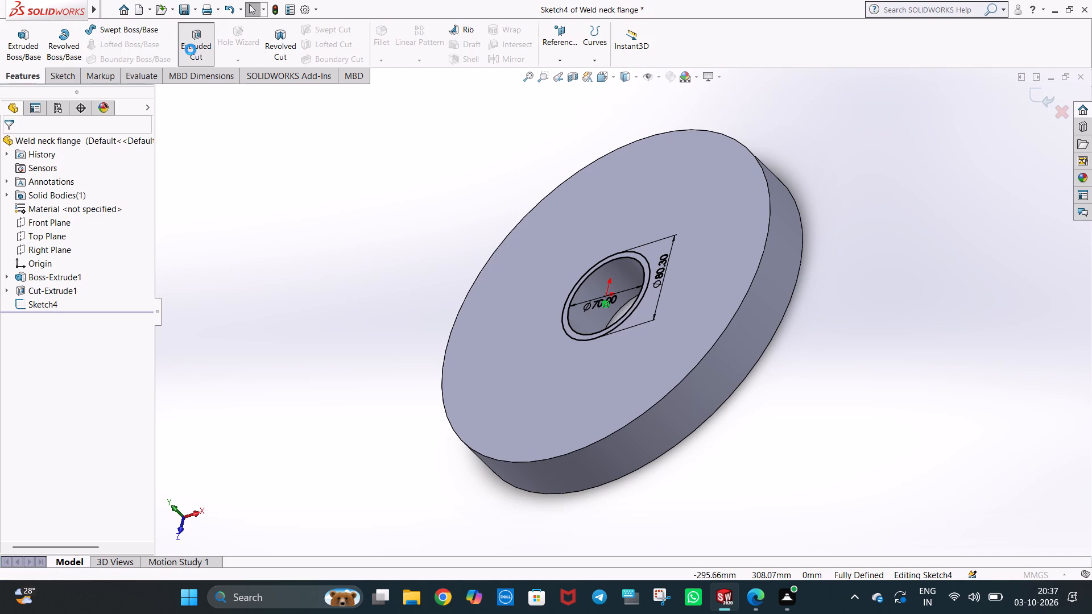
click(33, 277)
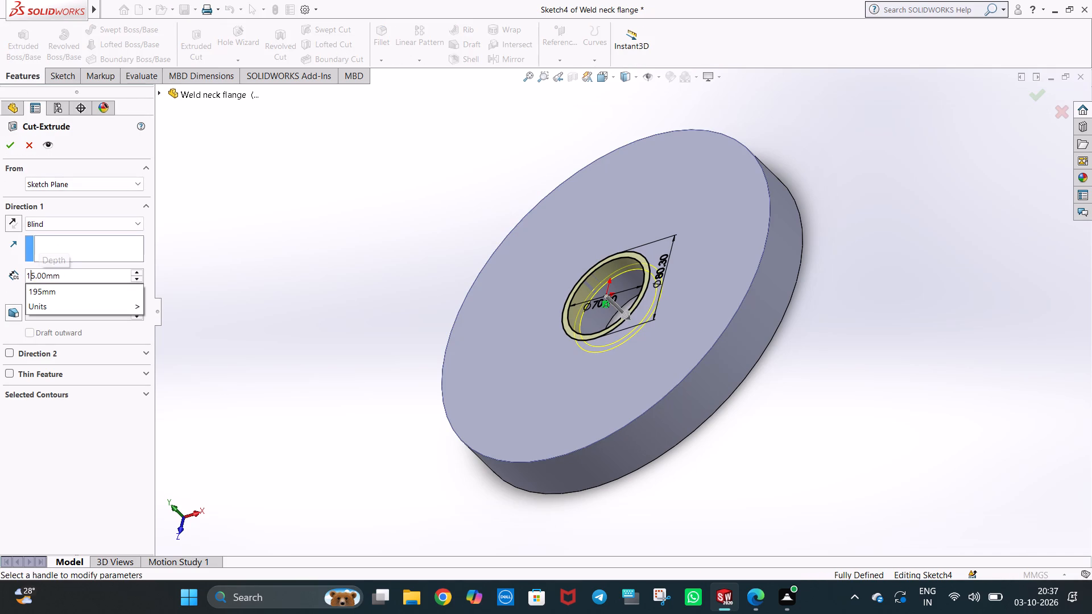
key(BackSpace)
click(231, 236)
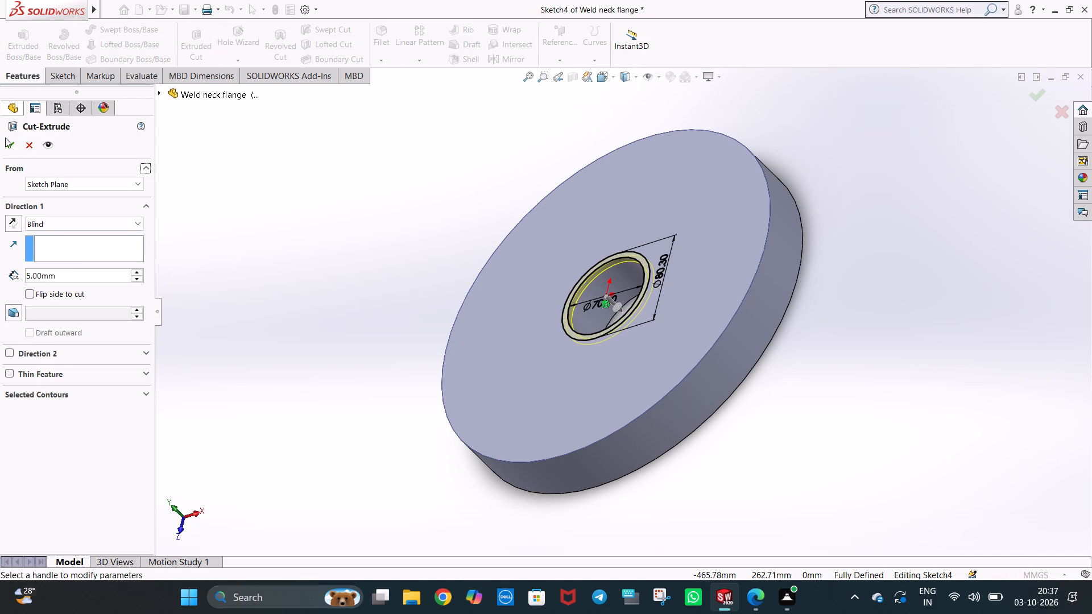
click(6, 146)
middle_drag(557, 280, 575, 291)
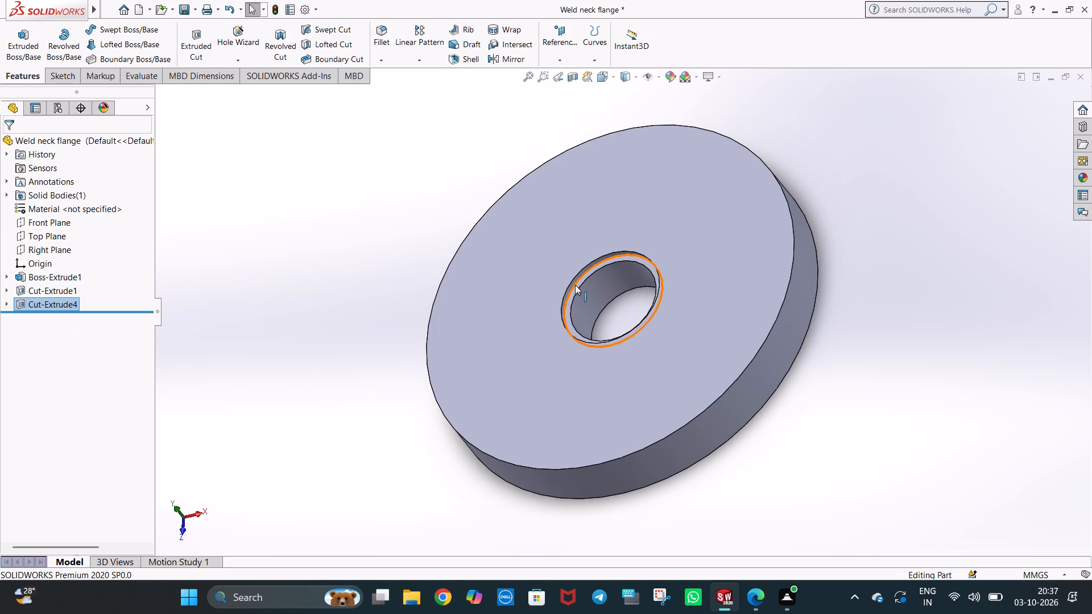
Start a sketch on the Top Plane and draw a circle centred on the origin with a radius of 97.5 mm.
key(ctrl+5)
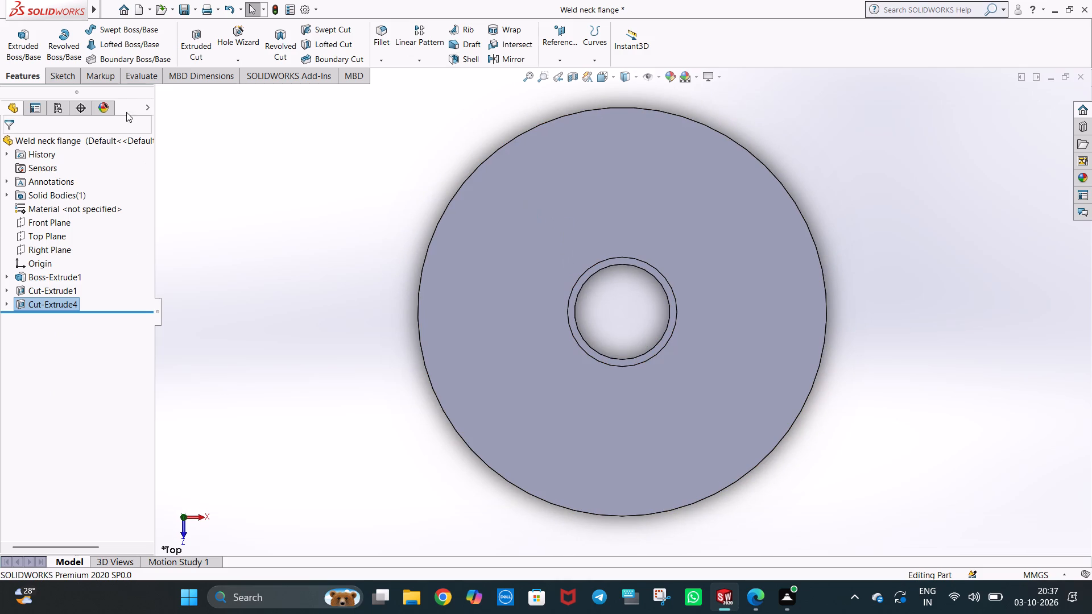
click(66, 76)
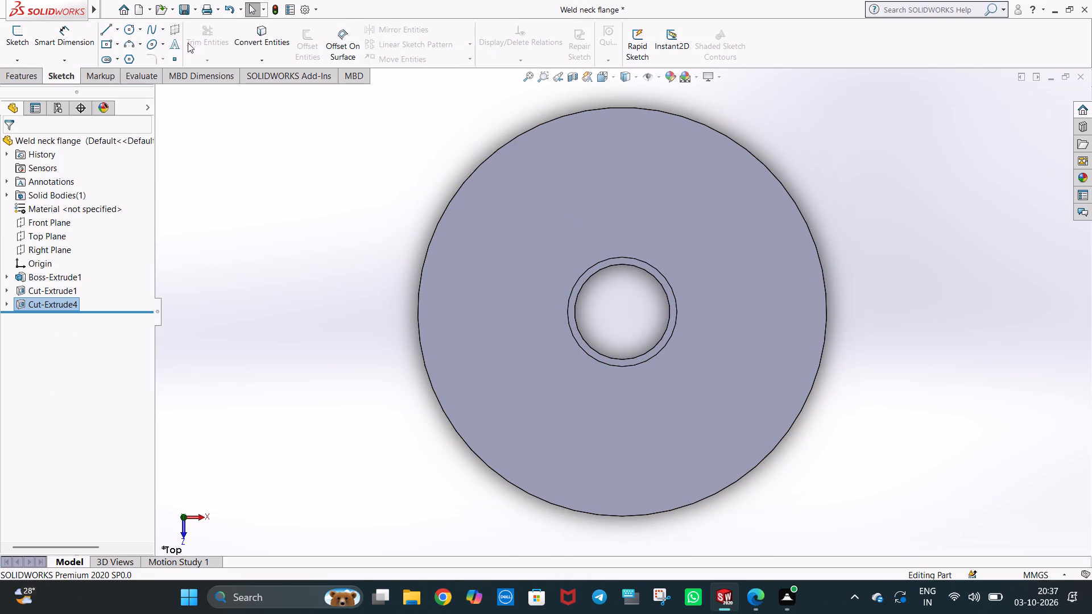
click(127, 31)
key(Escape)
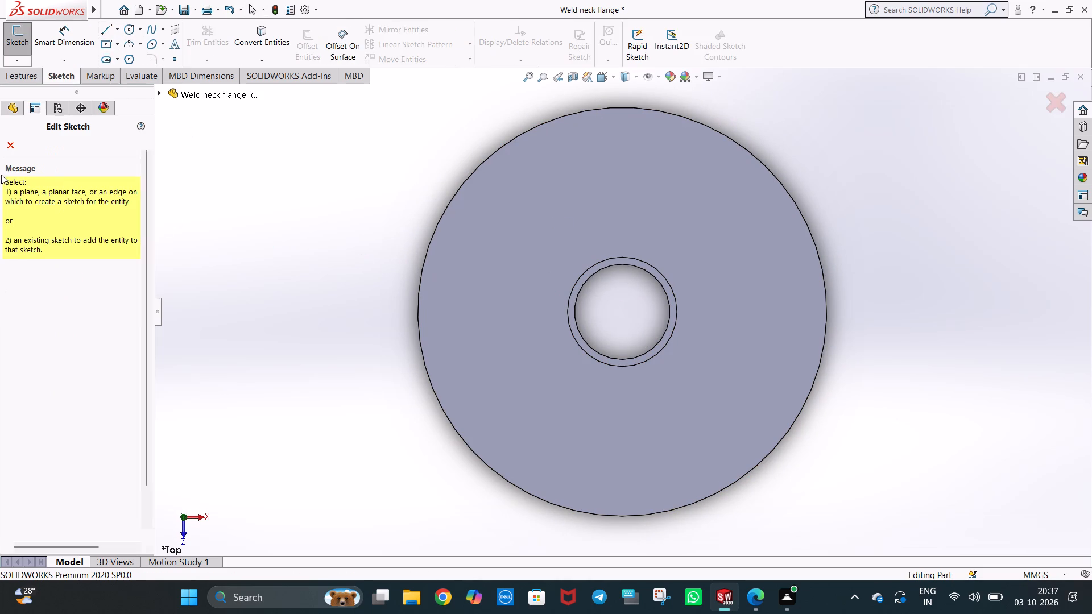
click(54, 234)
click(63, 219)
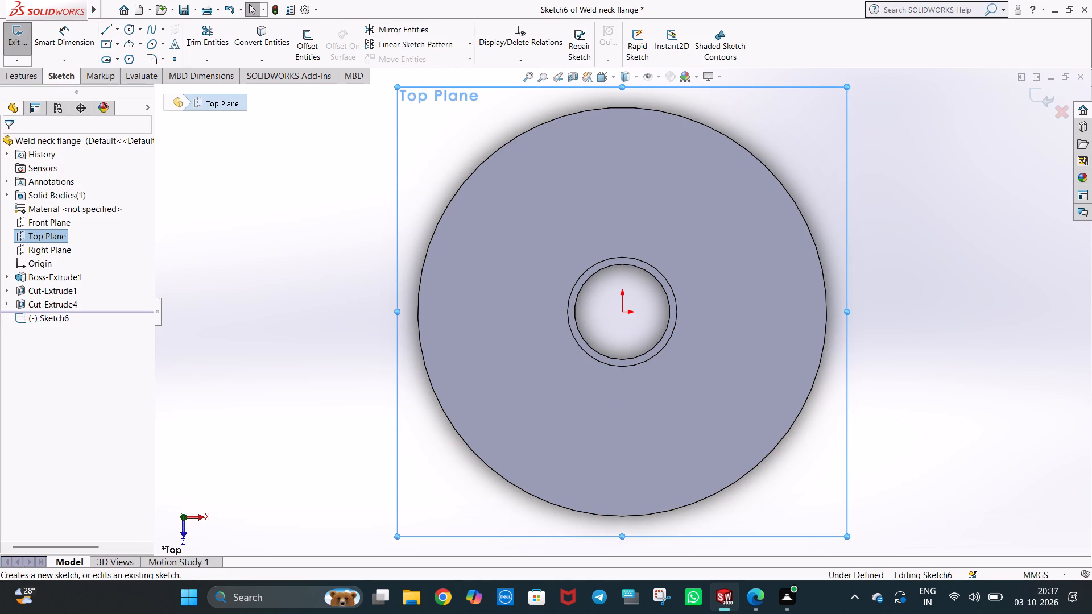
click(125, 28)
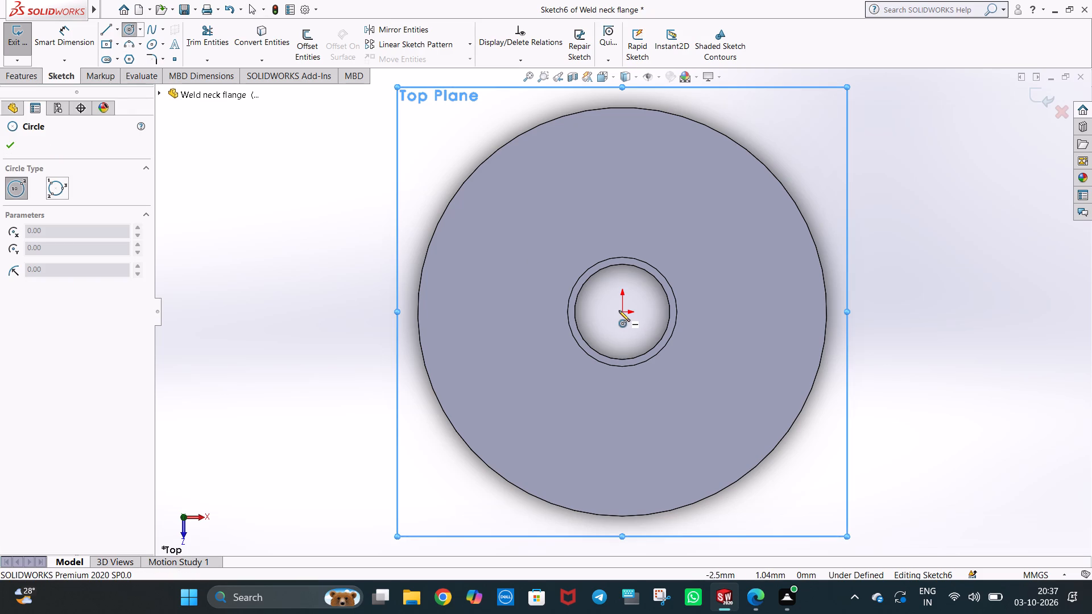
click(622, 312)
click(694, 428)
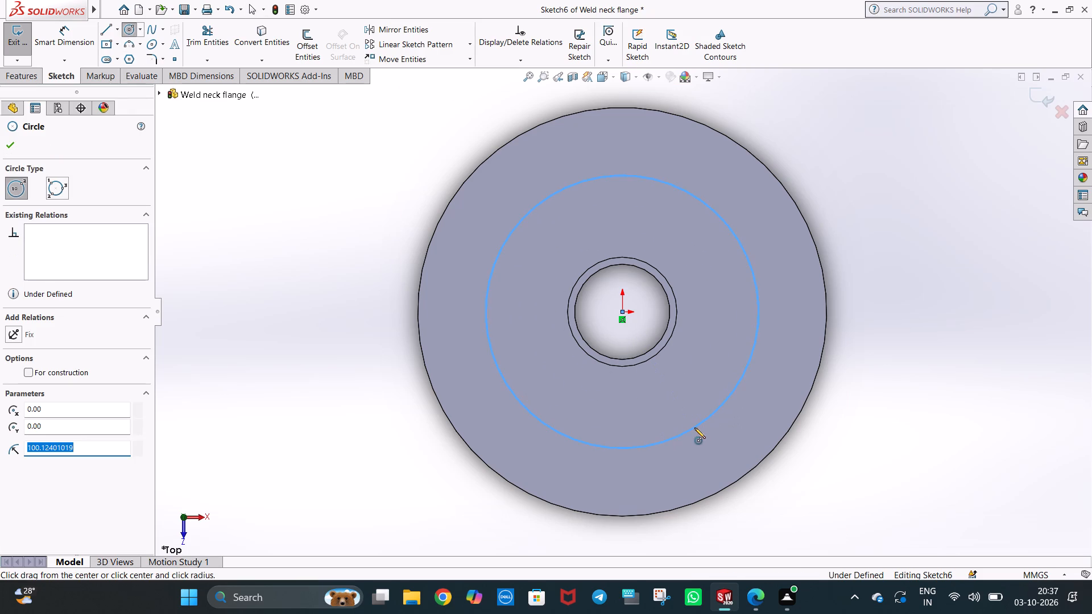
text(97.5)
key(Return)
key(Escape)
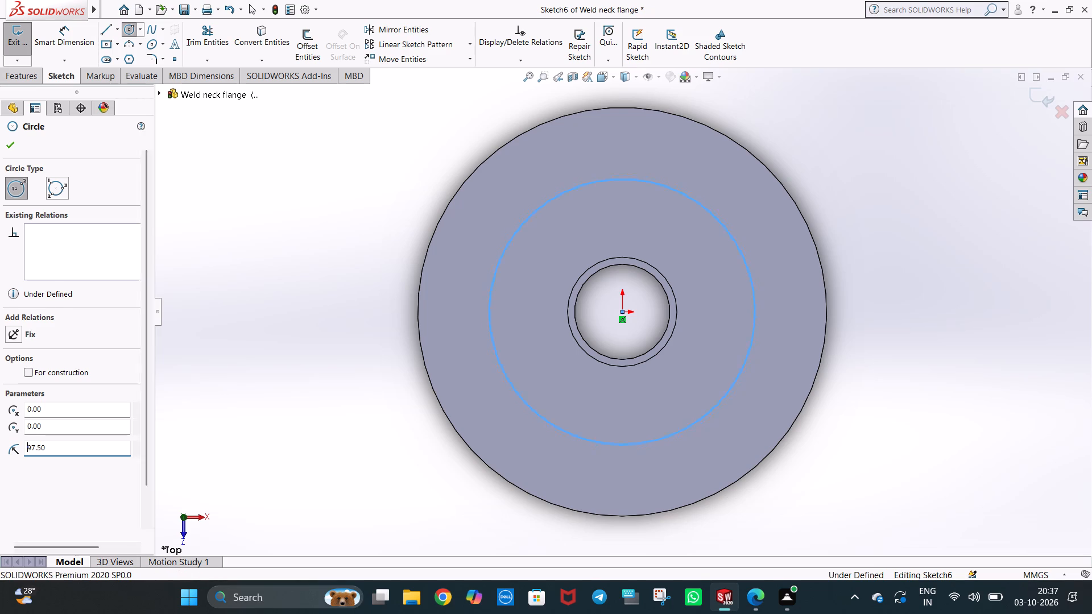
key(Escape)
key(Escape)
click(870, 276)
Draw a second circle centred on the origin, with a 150 mm radius matching the disc's outer edge.
middle_drag(796, 390, 783, 345)
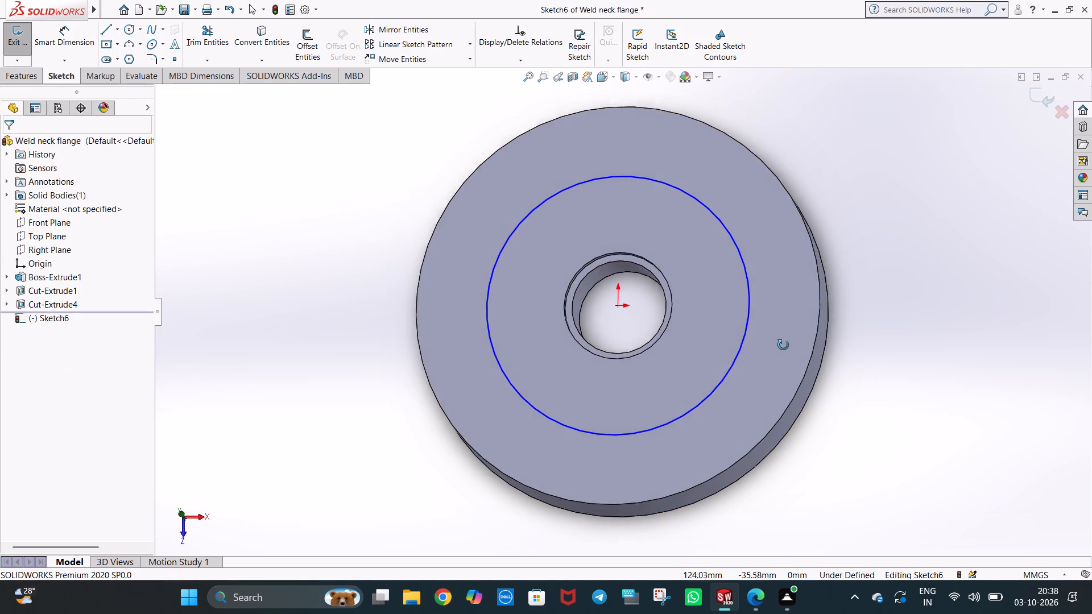
middle_drag(783, 345, 775, 263)
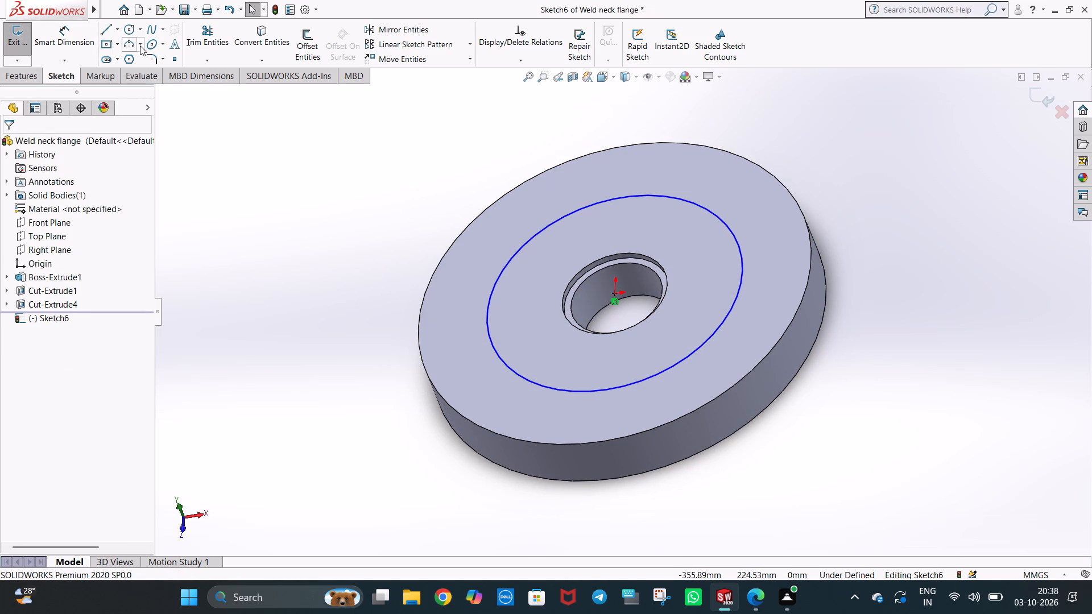
middle_drag(530, 232, 572, 297)
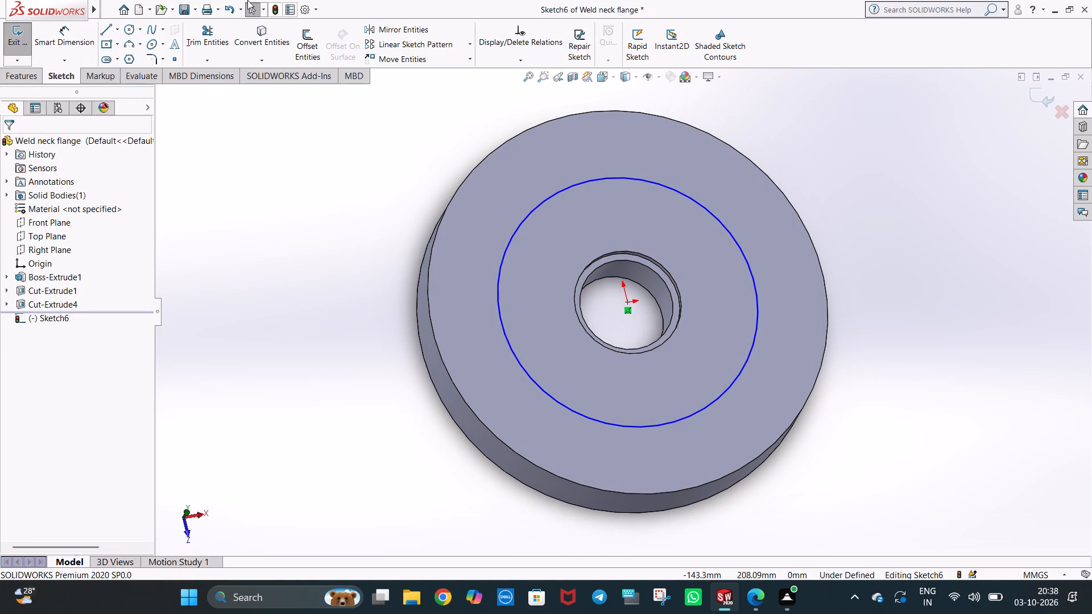
click(131, 30)
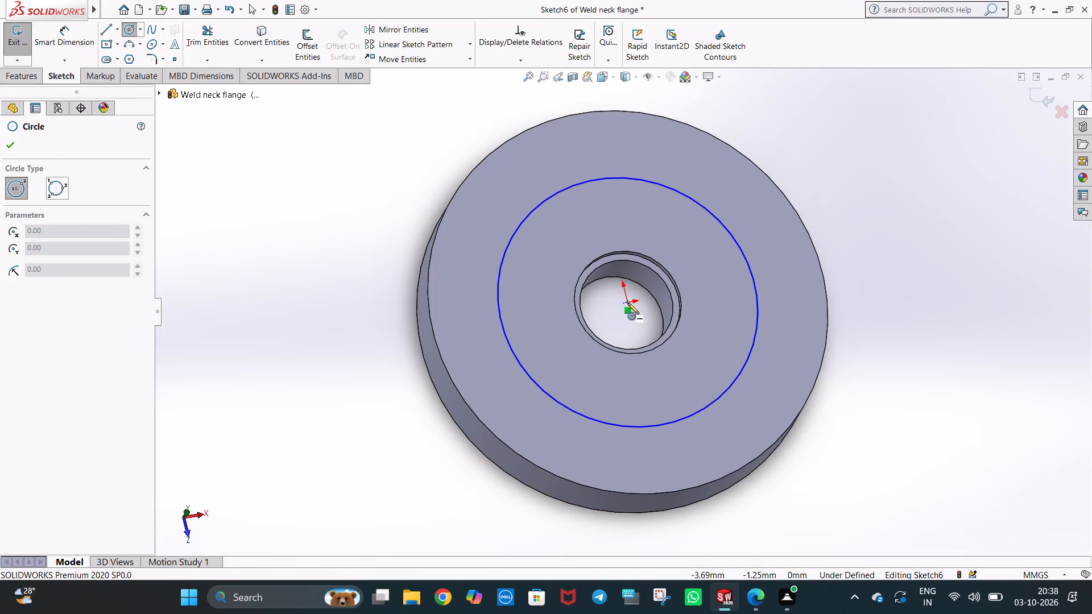
click(628, 302)
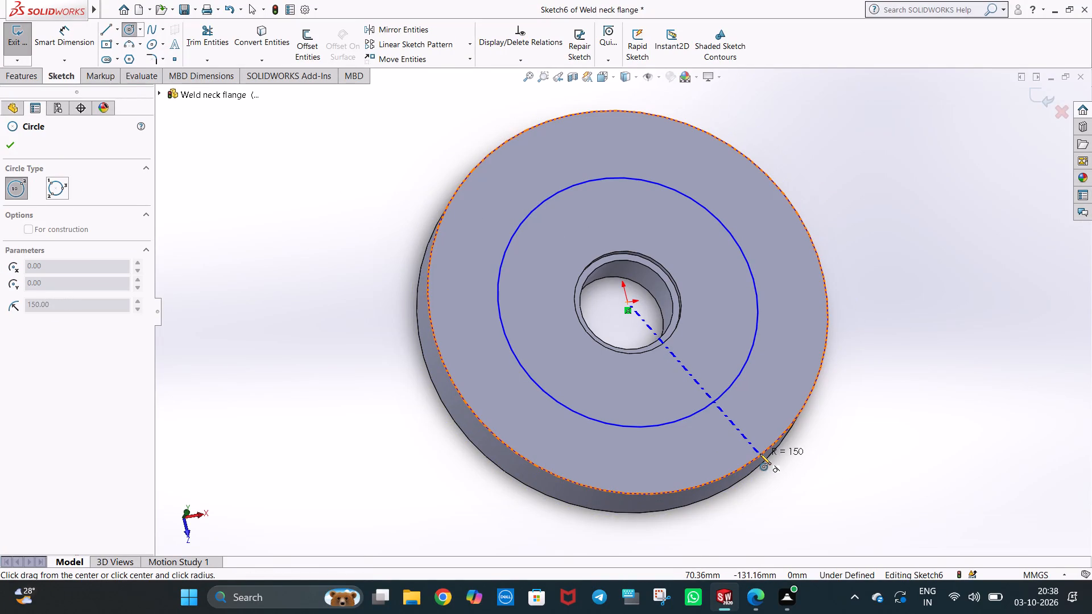
click(760, 454)
key(Escape)
middle_drag(899, 219, 891, 255)
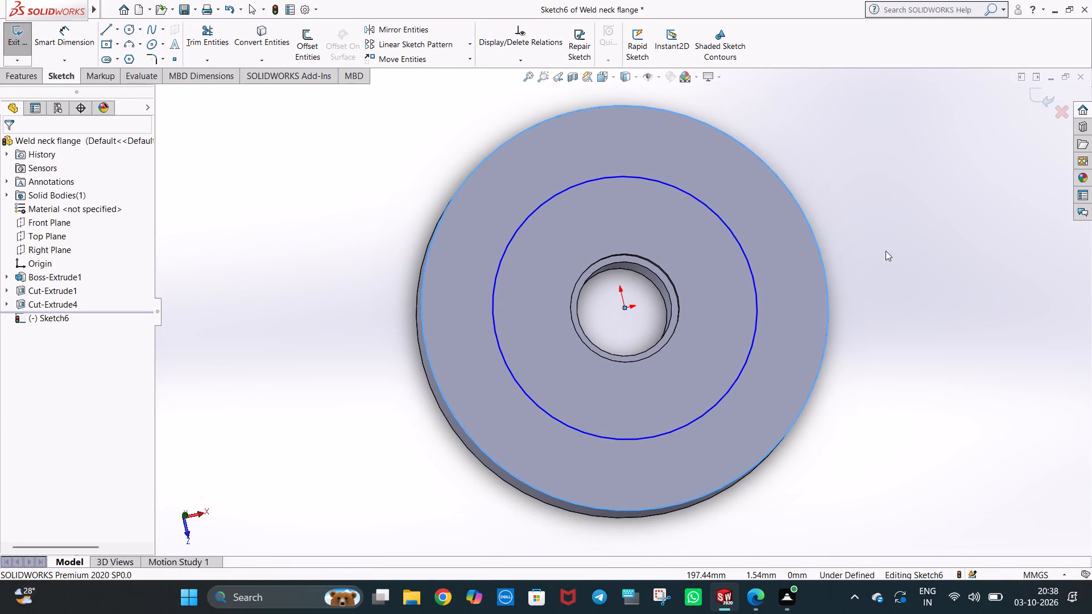
key(ctrl+5)
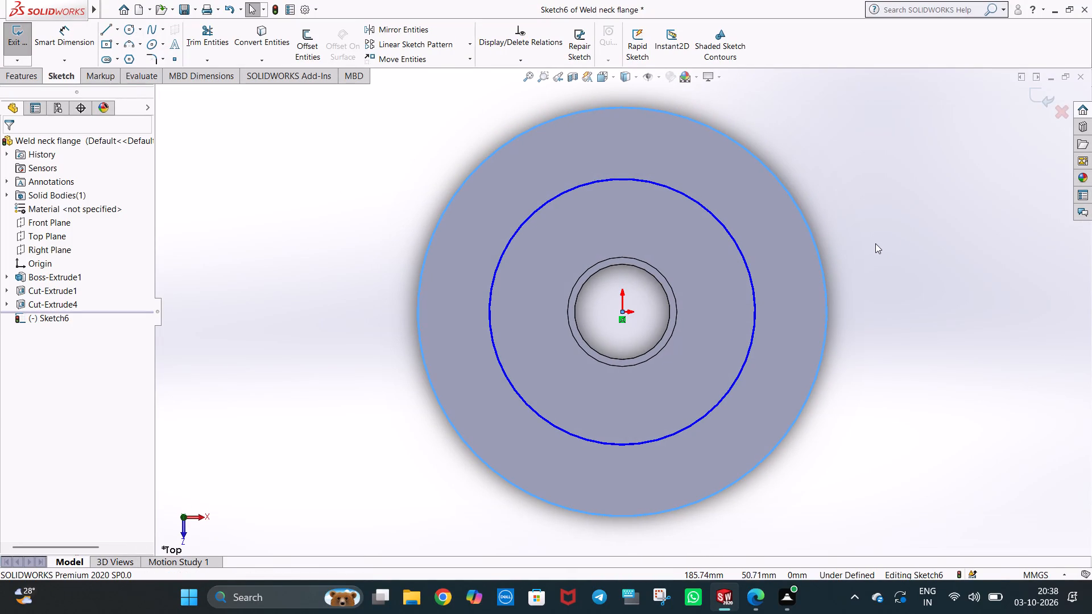
click(875, 243)
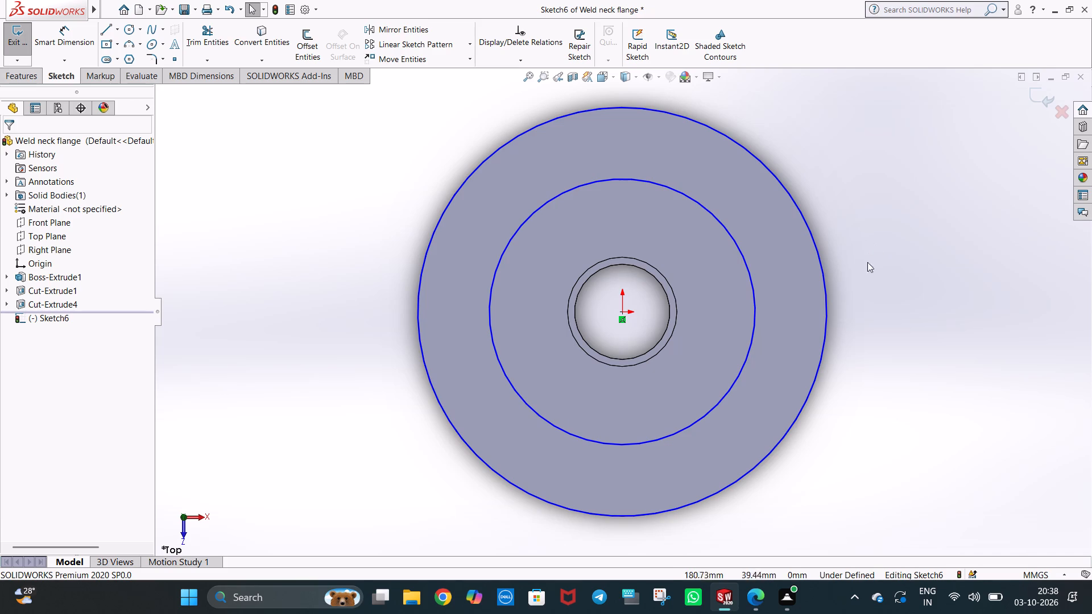
Dimension the diameters of the inner and outer sketch circles, placing each dimension inside its circle.
middle_drag(861, 351, 849, 296)
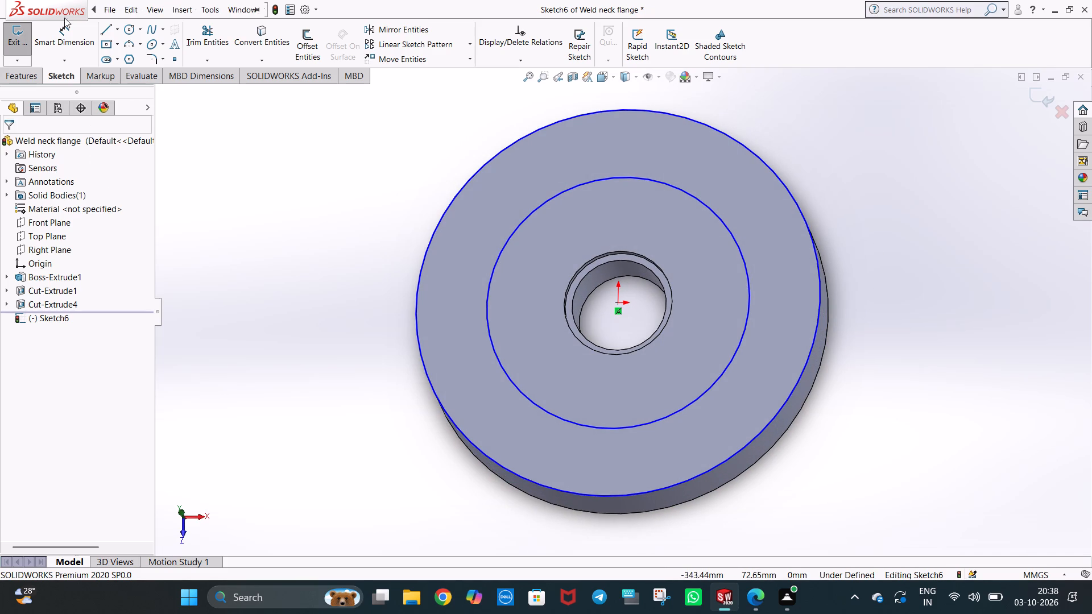
click(56, 33)
click(725, 223)
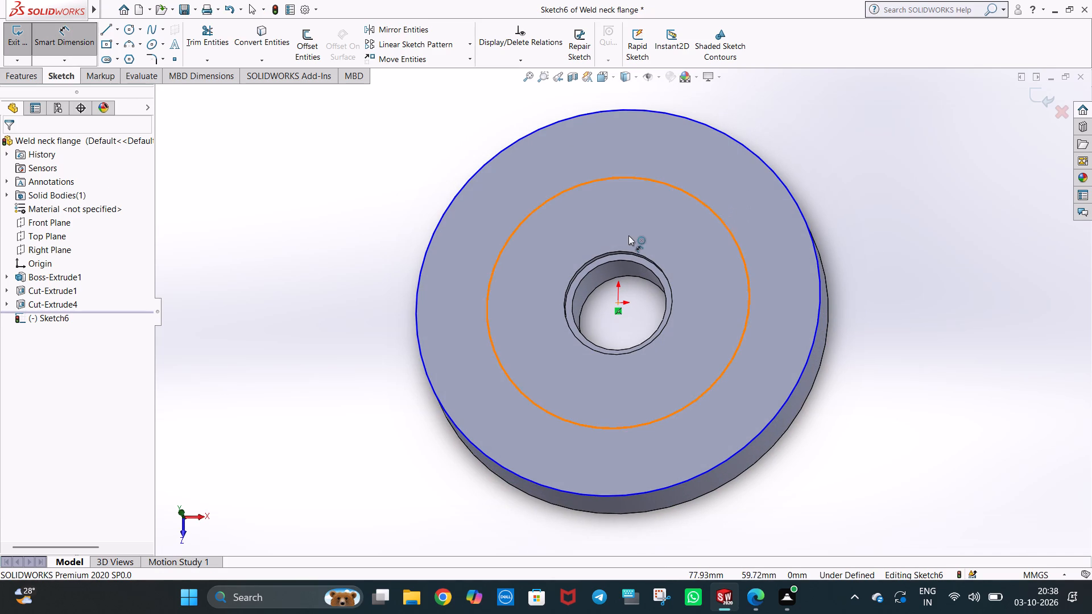
click(660, 232)
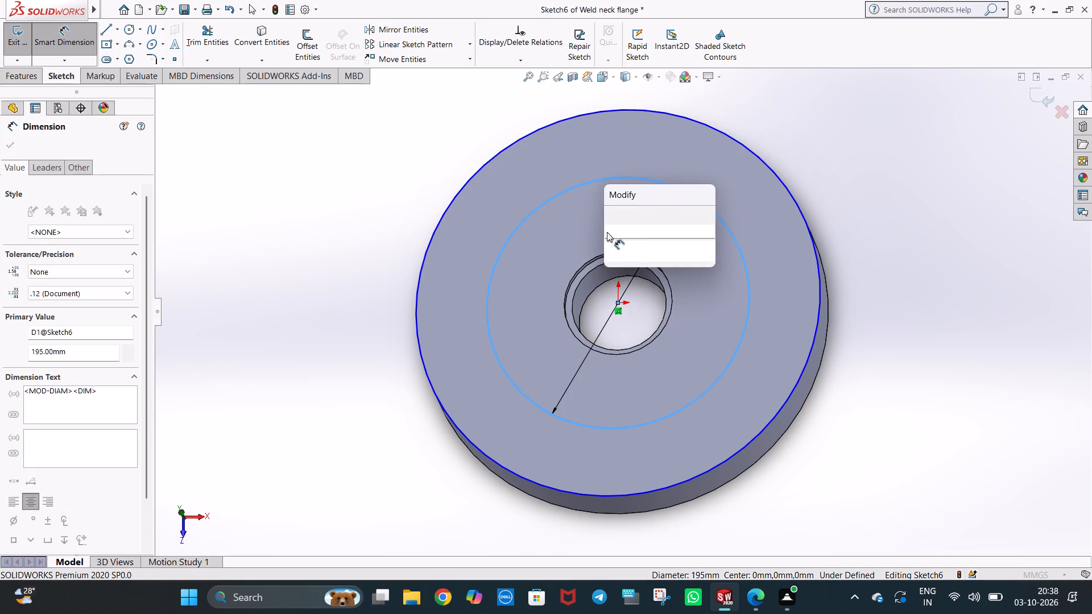
click(610, 213)
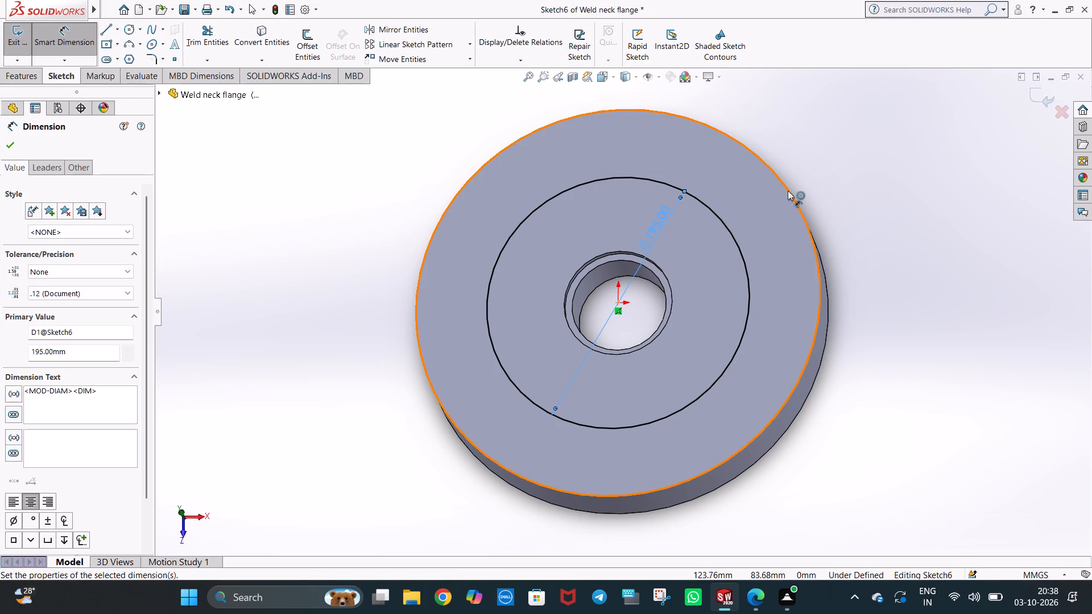
click(788, 190)
click(777, 264)
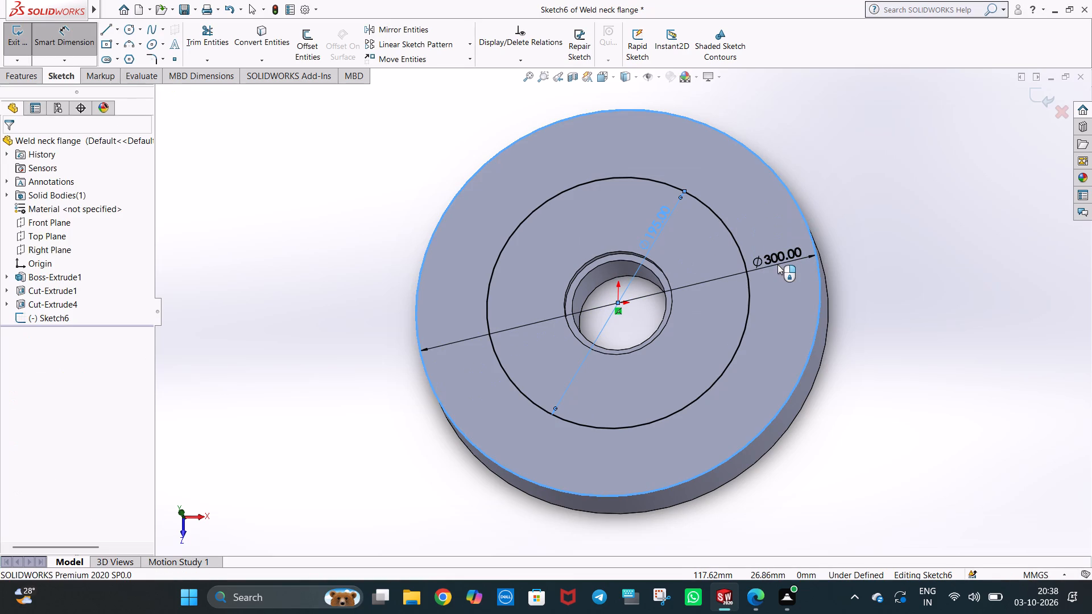
click(725, 244)
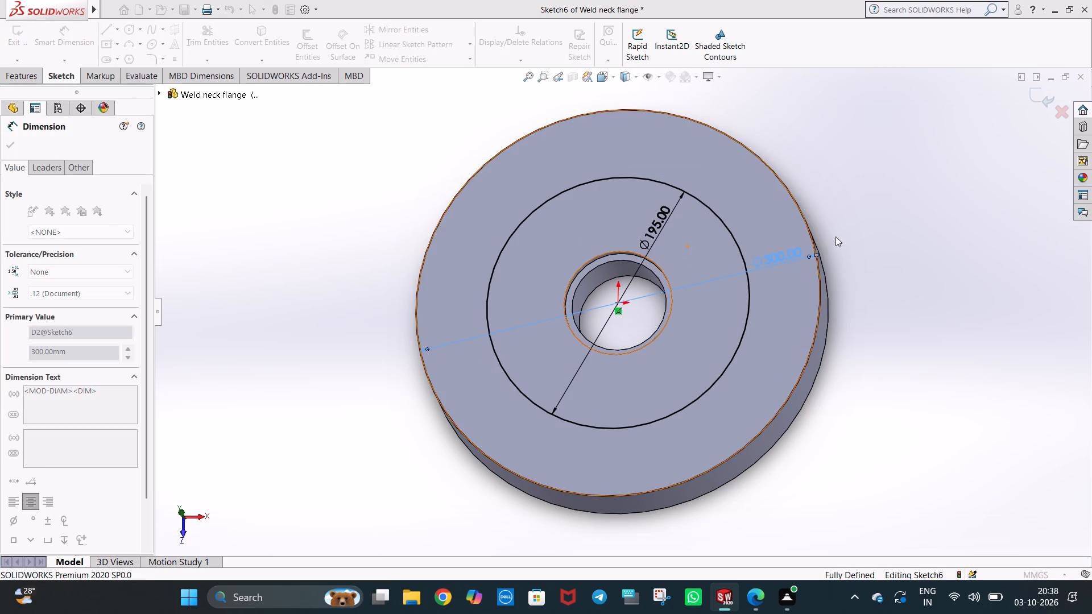
click(913, 226)
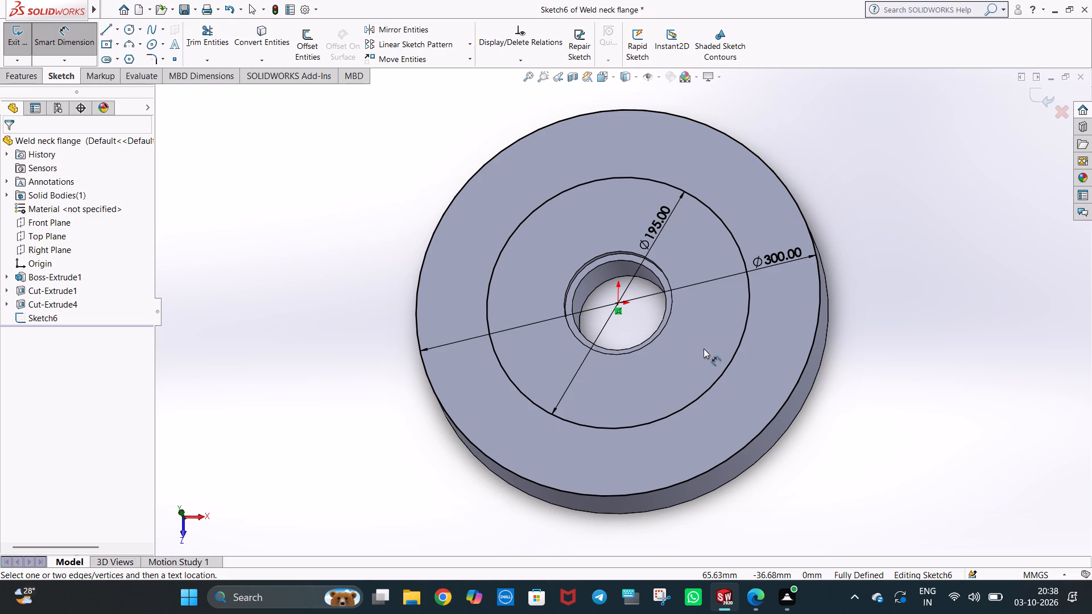
Cut the ring between the 195 mm and 300 mm circles with a Blind Extruded Cut 10 mm deep.
click(24, 80)
click(199, 49)
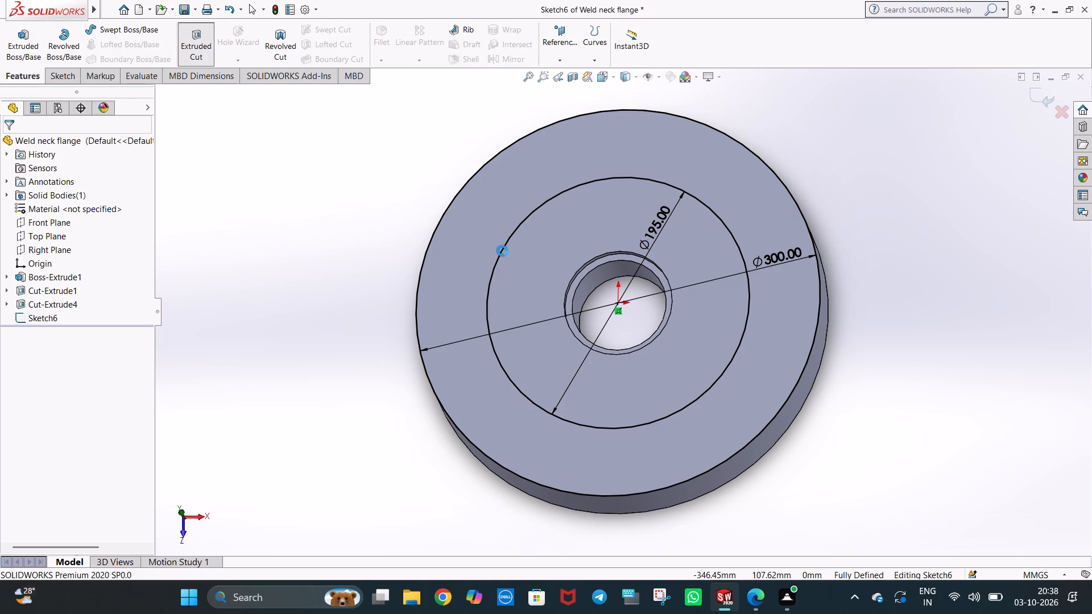
middle_drag(697, 370, 685, 320)
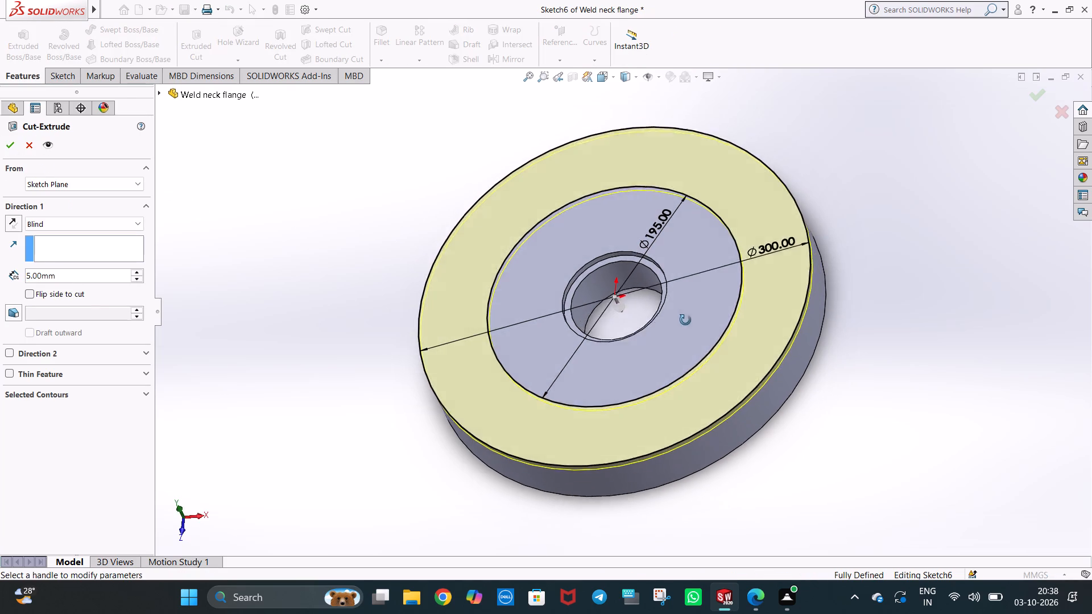
middle_drag(685, 320, 685, 274)
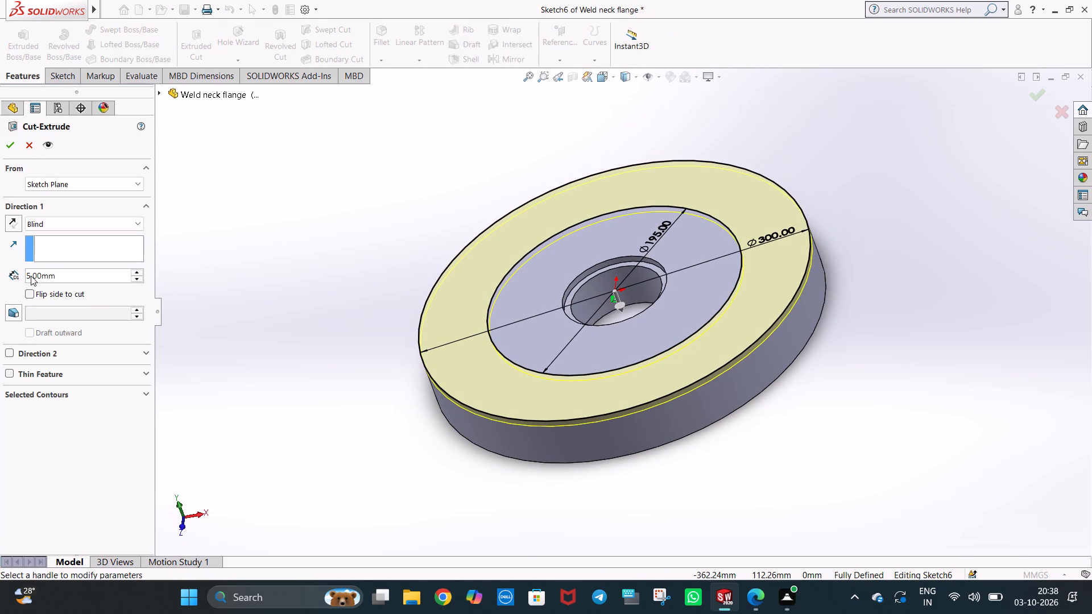
click(31, 275)
key(BackSpace)
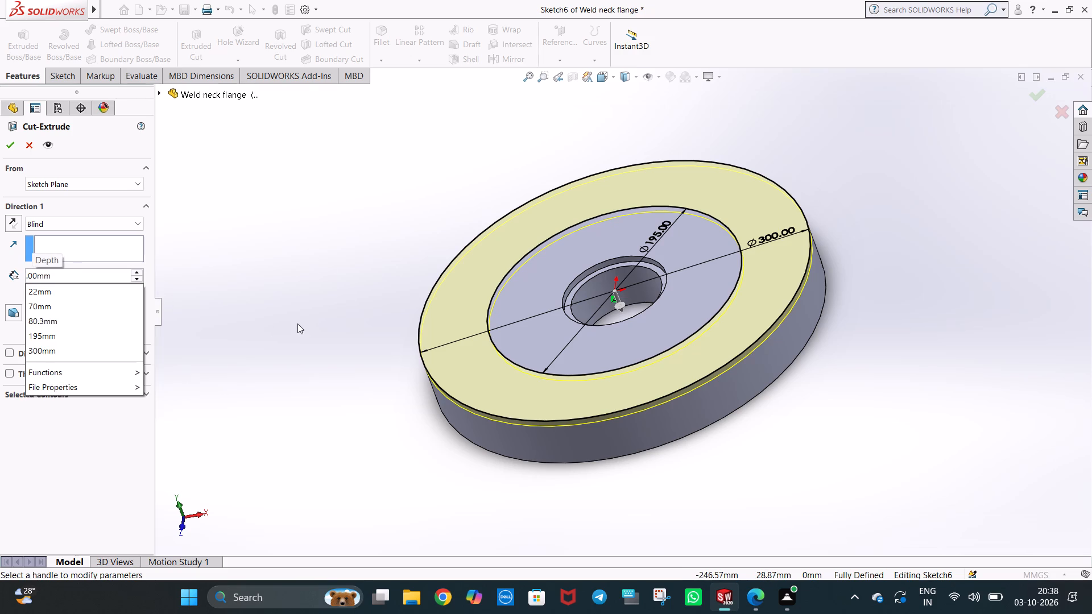
text(10)
click(293, 320)
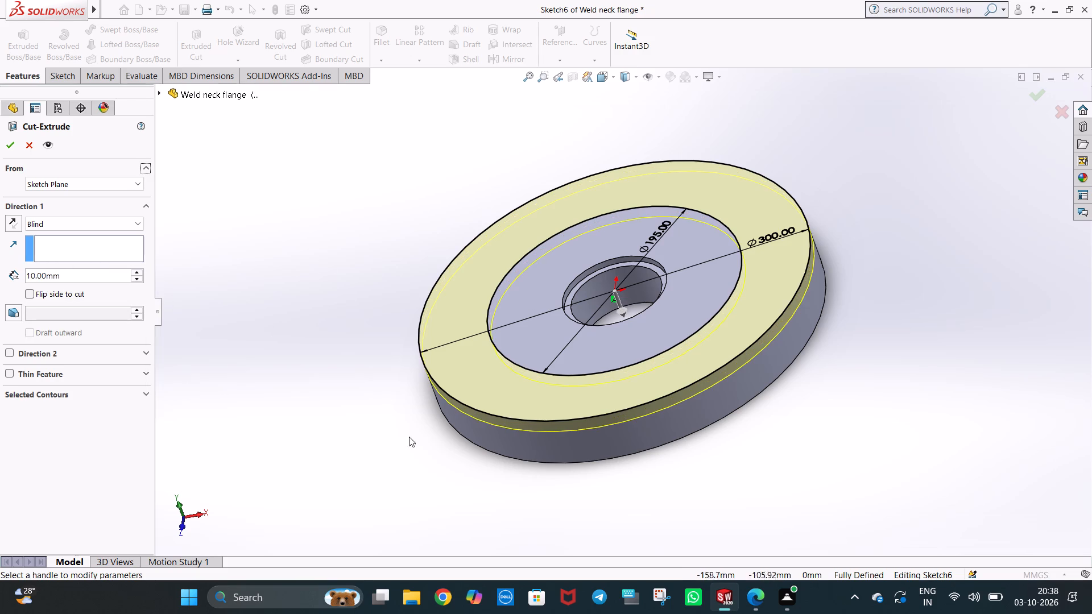
middle_drag(419, 449, 406, 403)
click(5, 146)
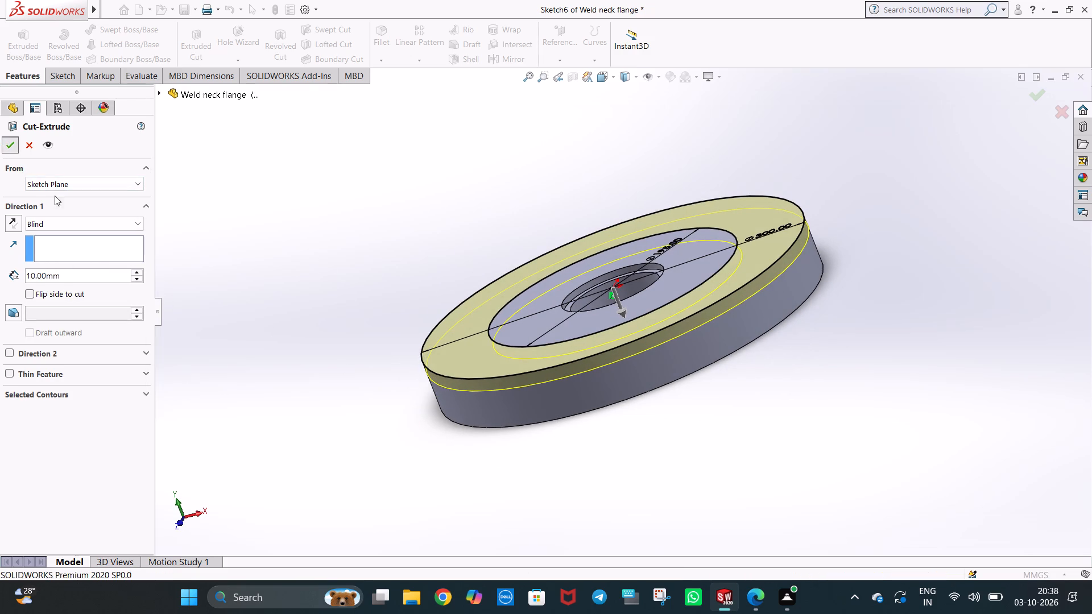
Start a sketch on the lowered outer ring face and draw a circle centred on the origin with a radius of 127 mm.
middle_drag(637, 362, 625, 375)
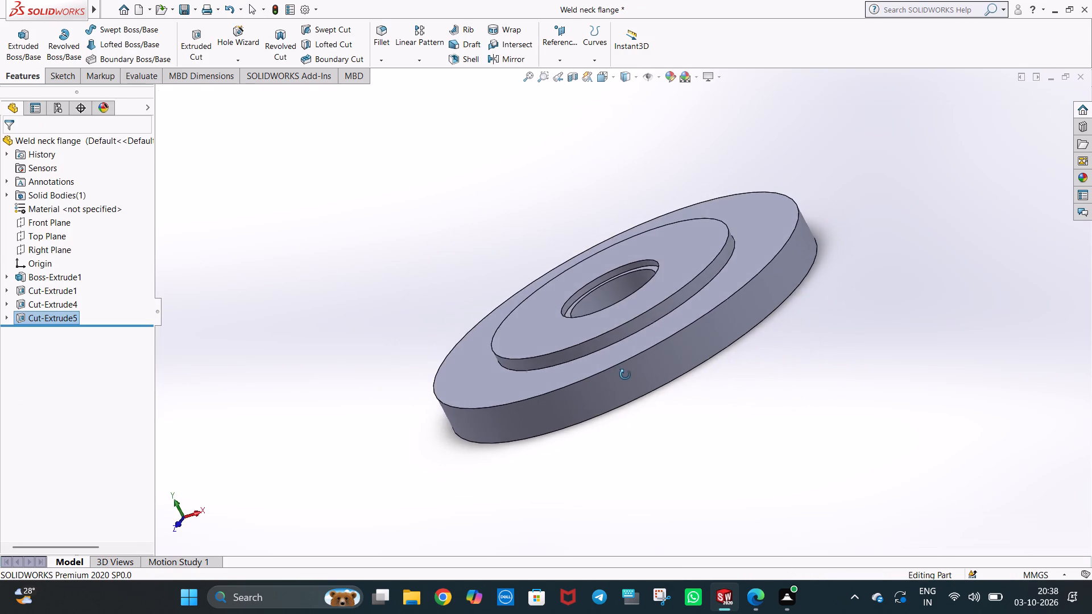
middle_drag(625, 375, 688, 401)
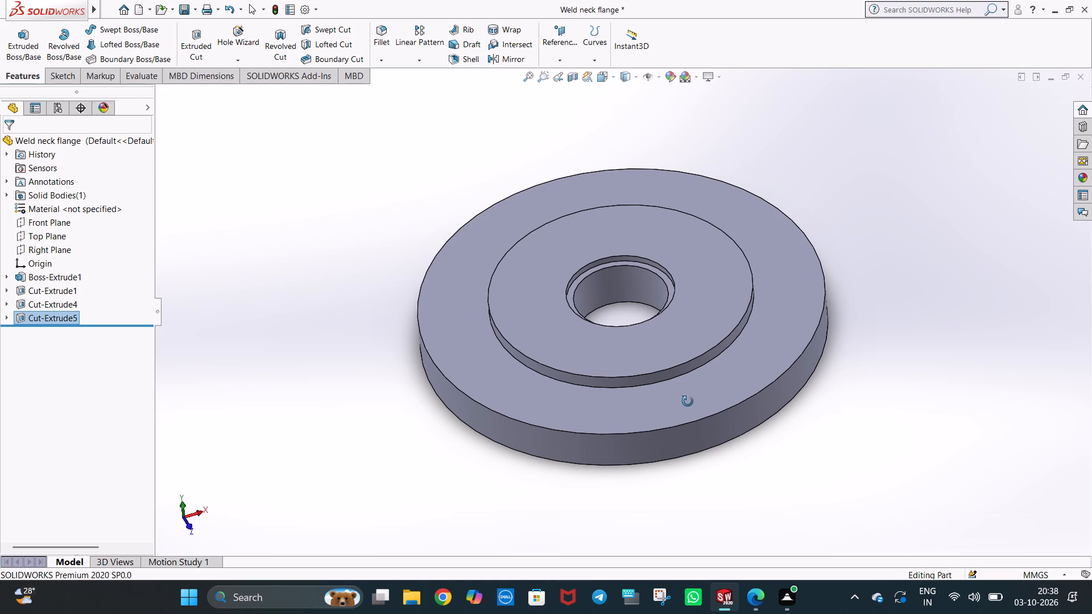
middle_drag(688, 401, 680, 384)
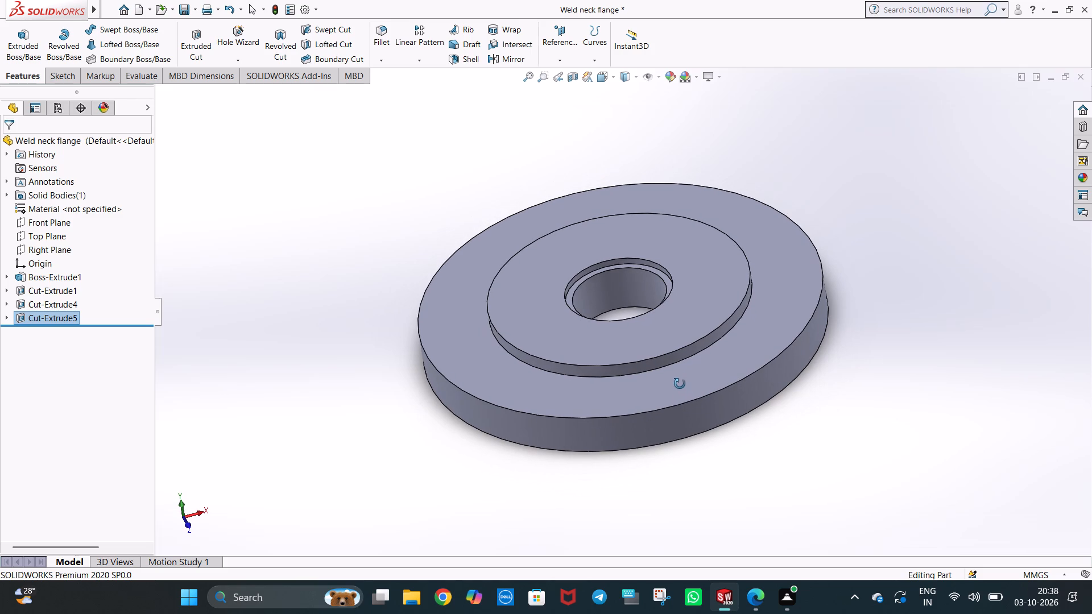
middle_drag(680, 384, 678, 384)
right_click(656, 387)
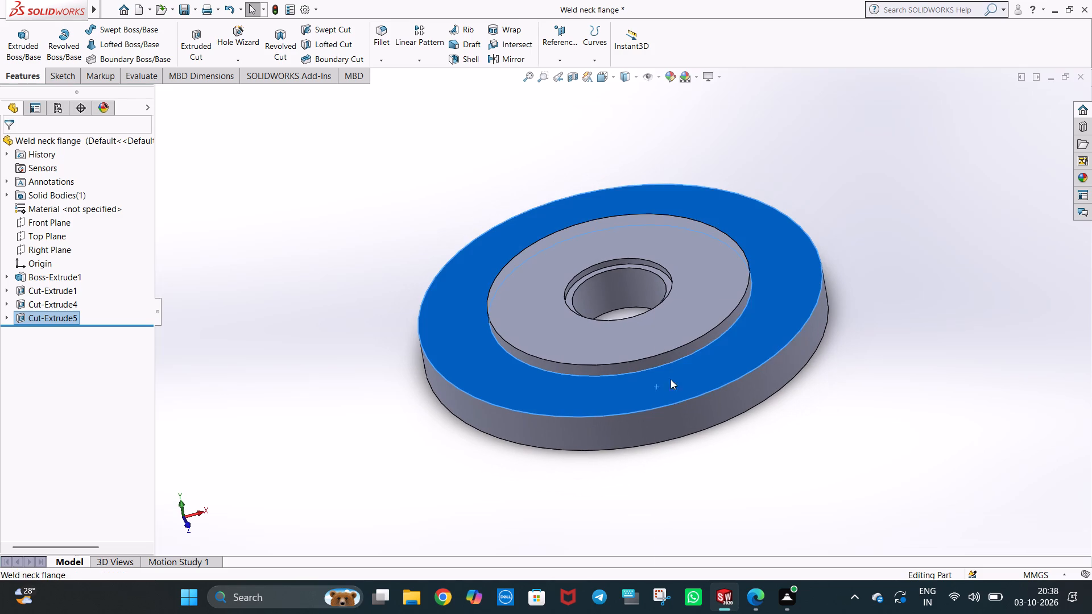
click(688, 330)
middle_drag(685, 336, 727, 410)
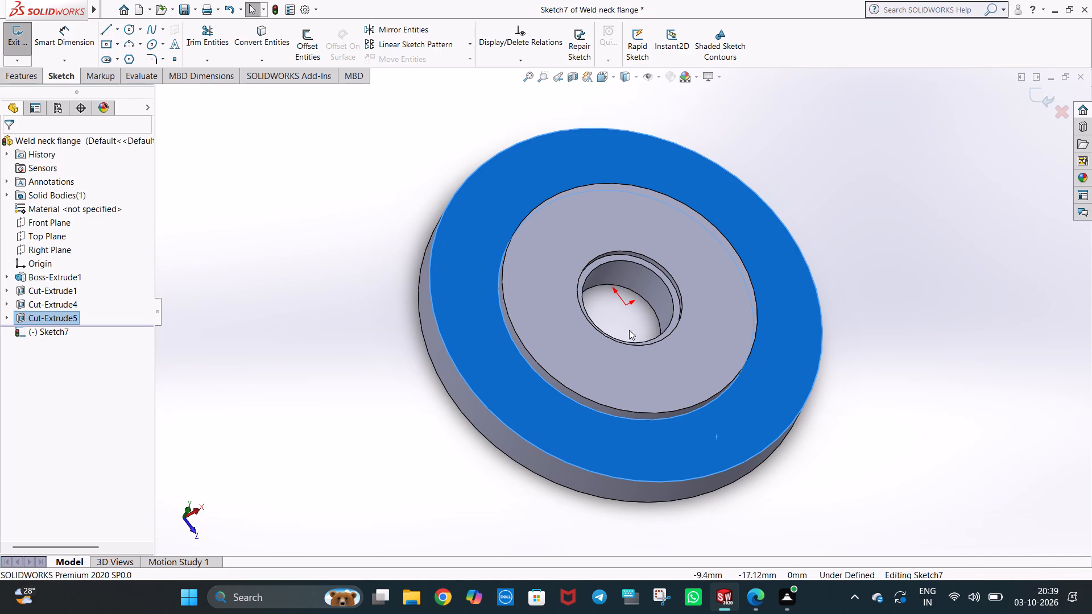
click(129, 34)
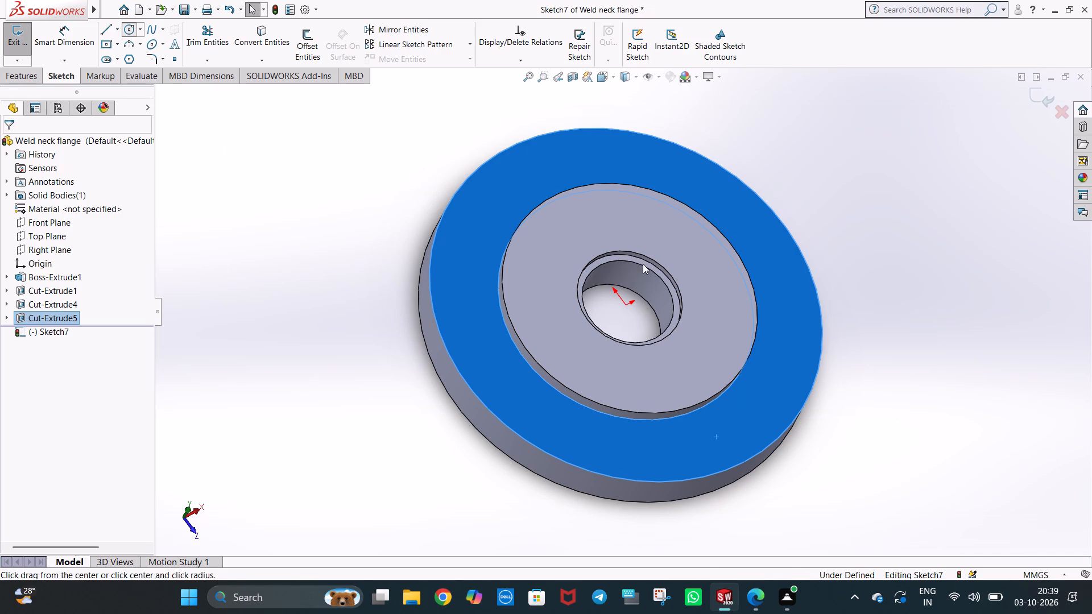
click(626, 305)
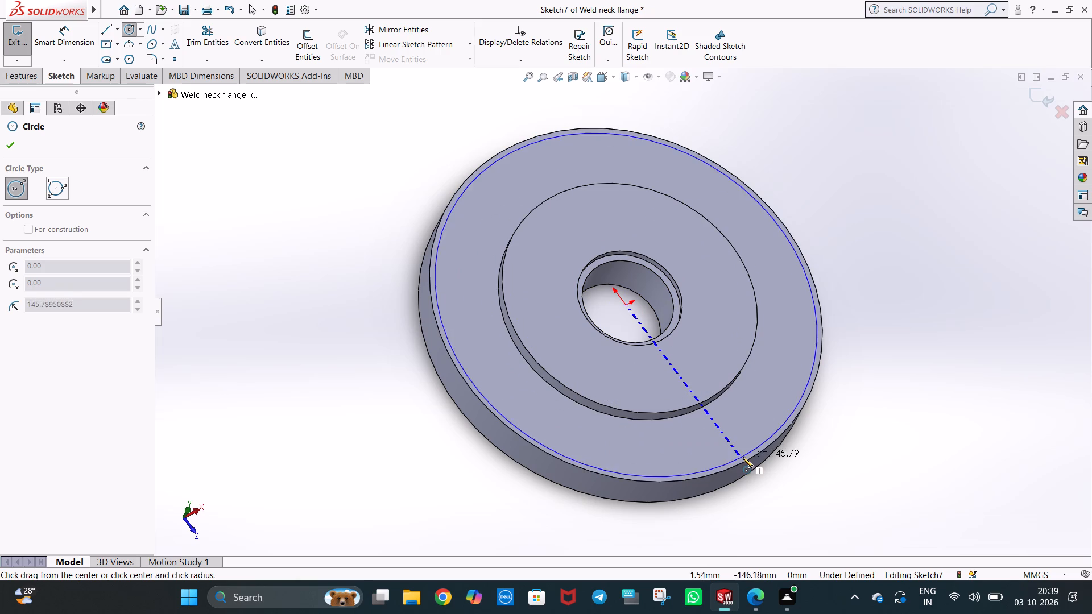
click(732, 426)
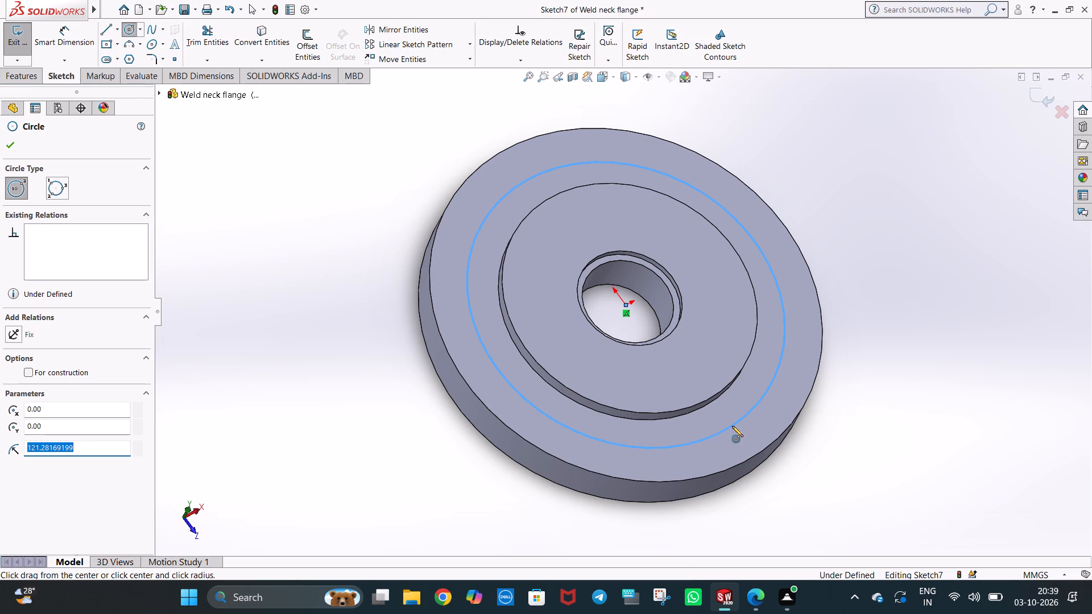
text(127)
key(Return)
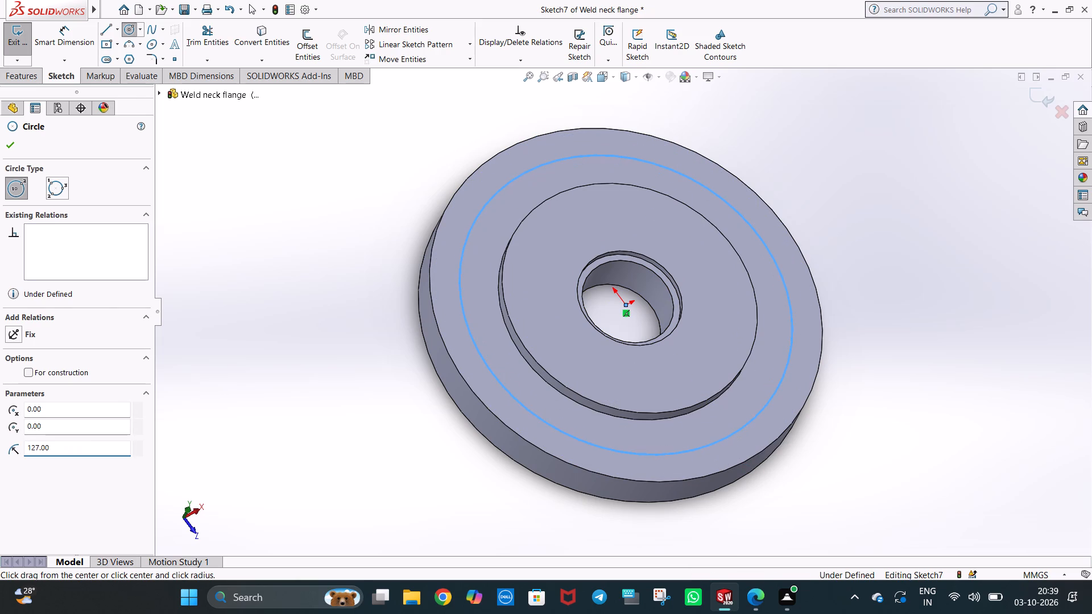
key(Escape)
key(Escape)
click(878, 327)
Convert the 127 mm radius circle to construction geometry.
right_click(795, 323)
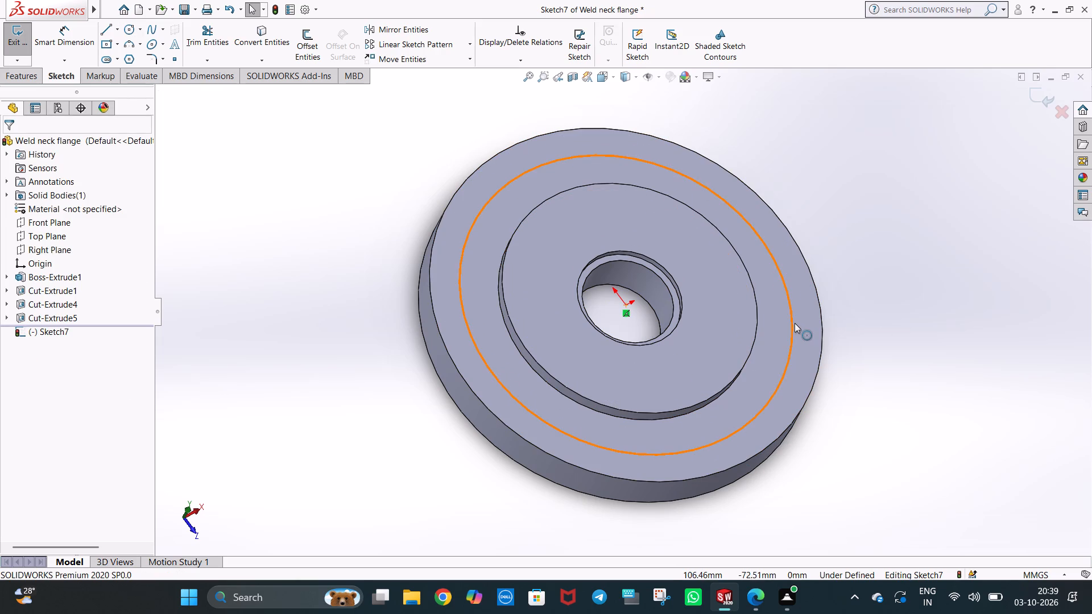
click(818, 309)
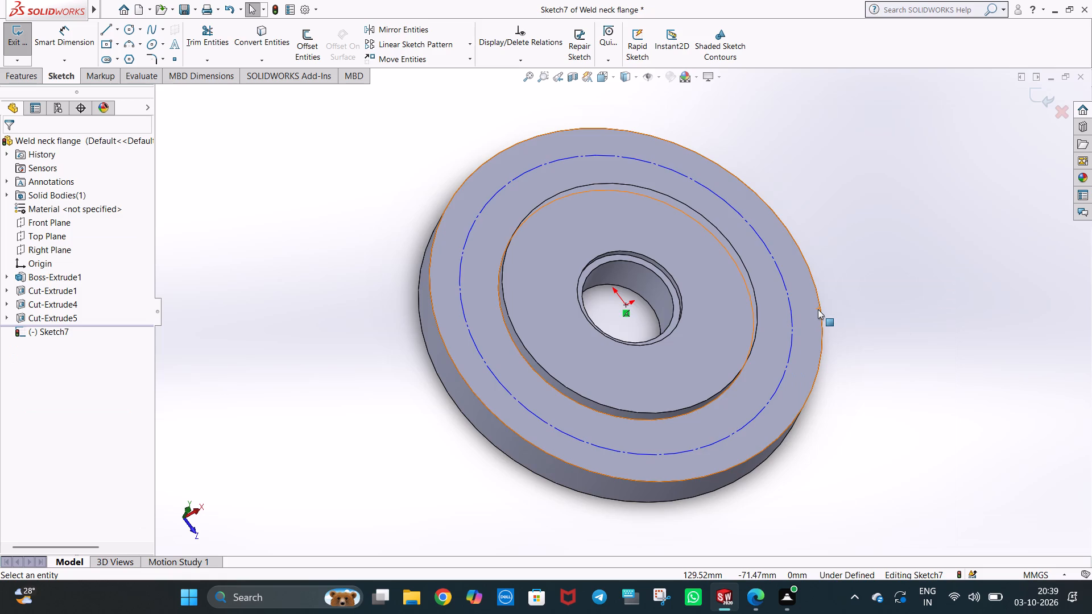
Draw a horizontal centerline through the origin, spanning the disc's full 300 mm diameter from edge to edge.
key(ctrl+7)
key(ctrl+8)
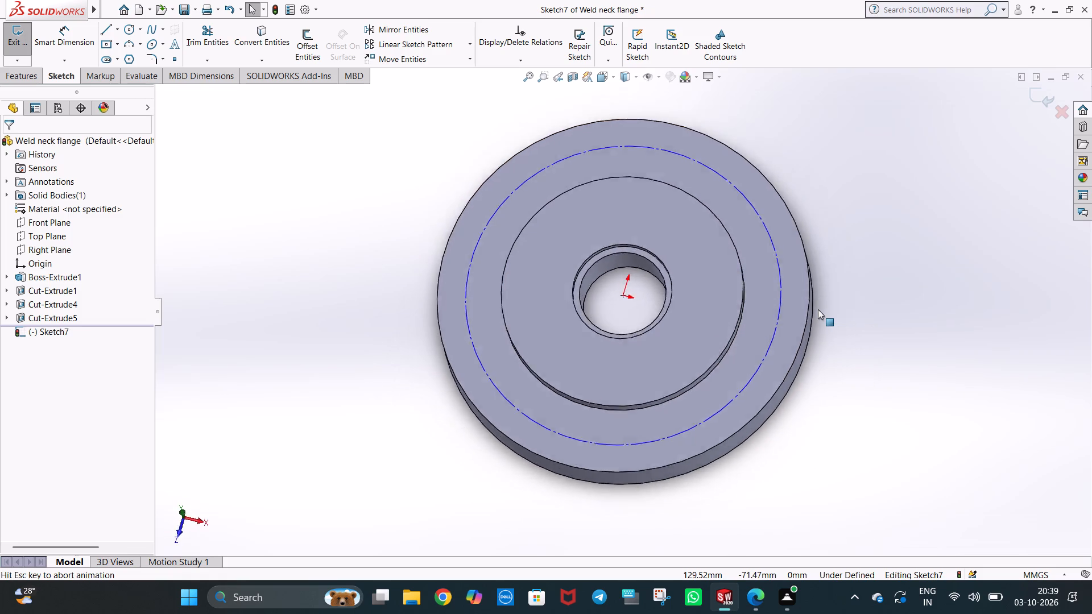
click(868, 298)
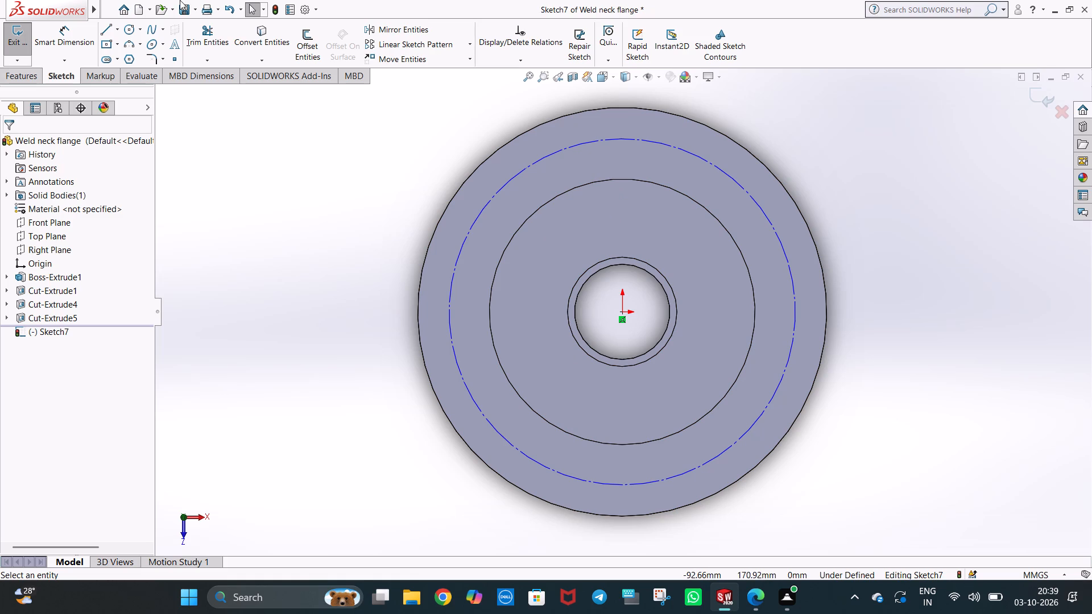
click(117, 30)
click(126, 60)
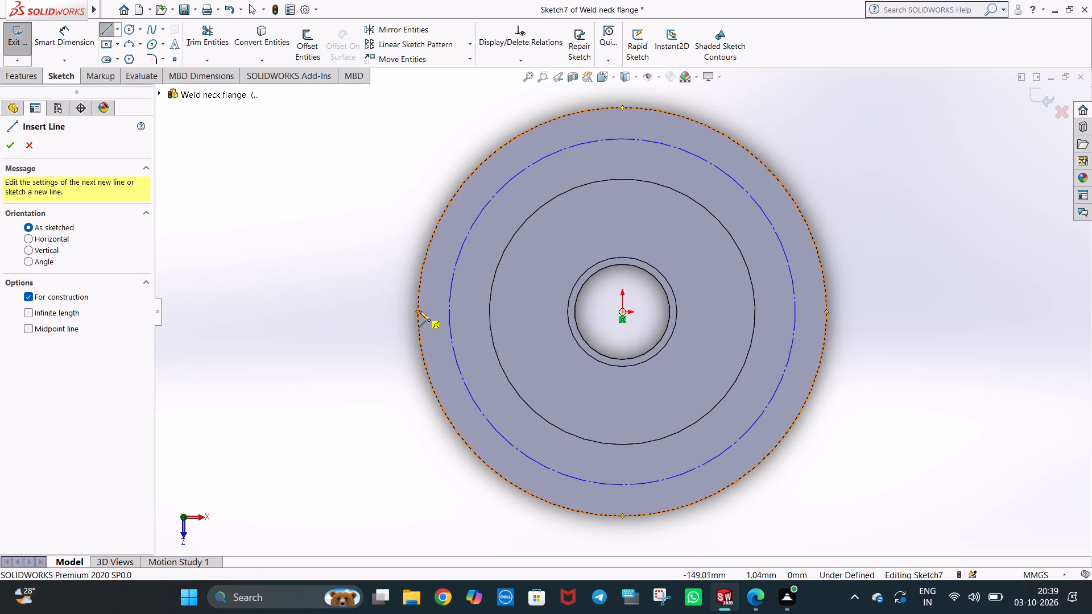
click(419, 310)
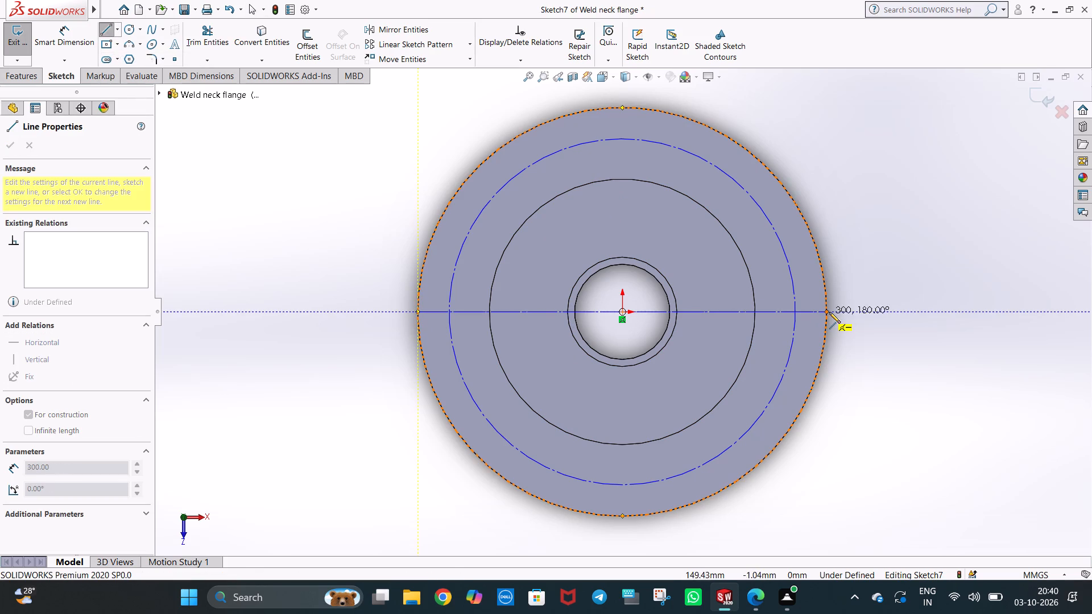
click(827, 312)
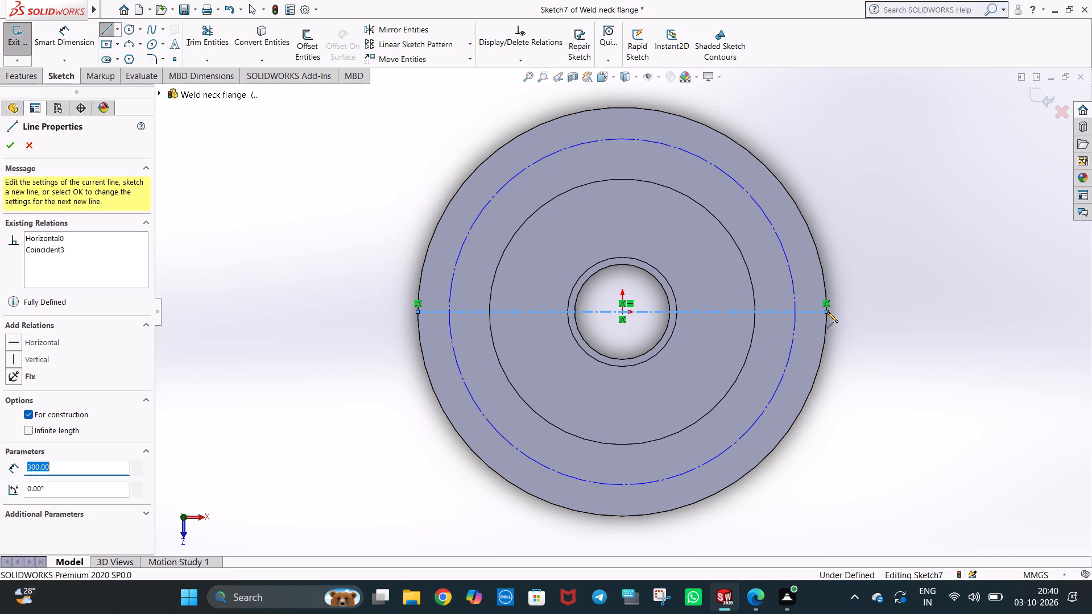
key(Escape)
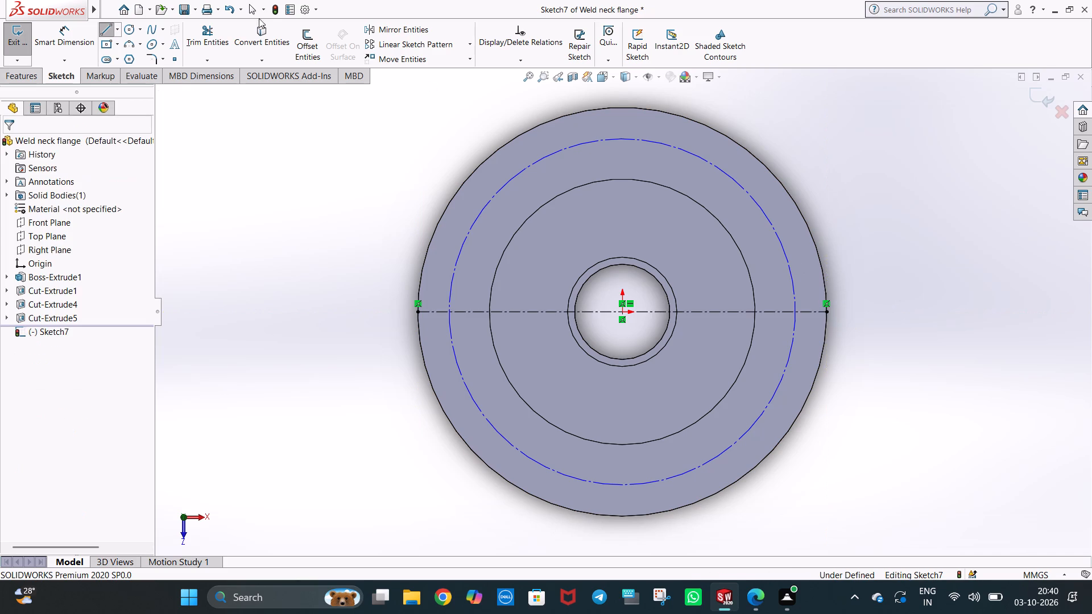
Draw a vertical centerline through the origin, spanning the disc's full 300 mm diameter from edge to edge.
click(117, 26)
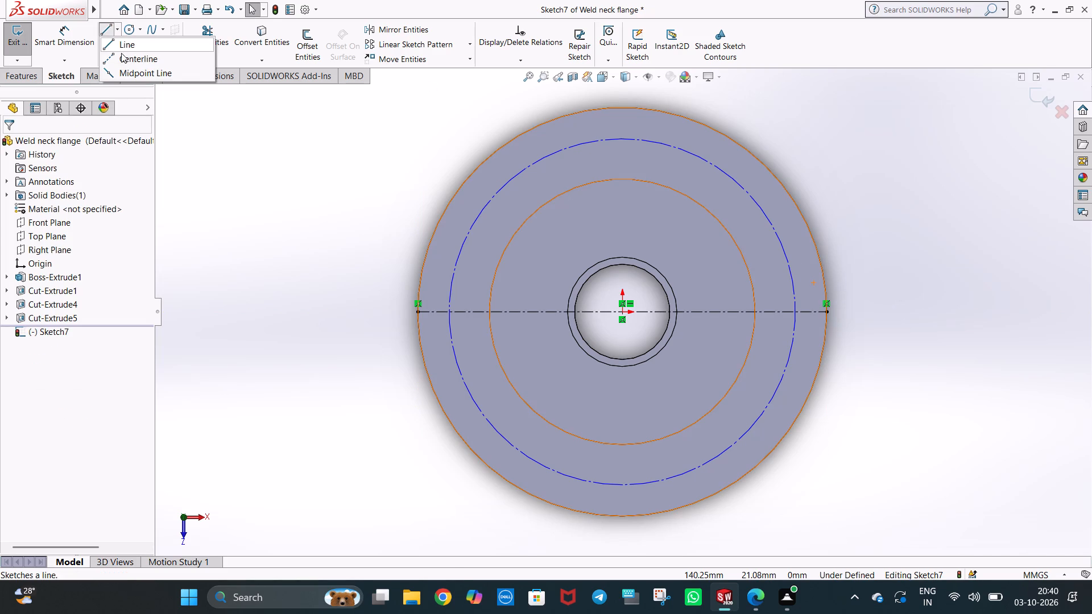
click(122, 57)
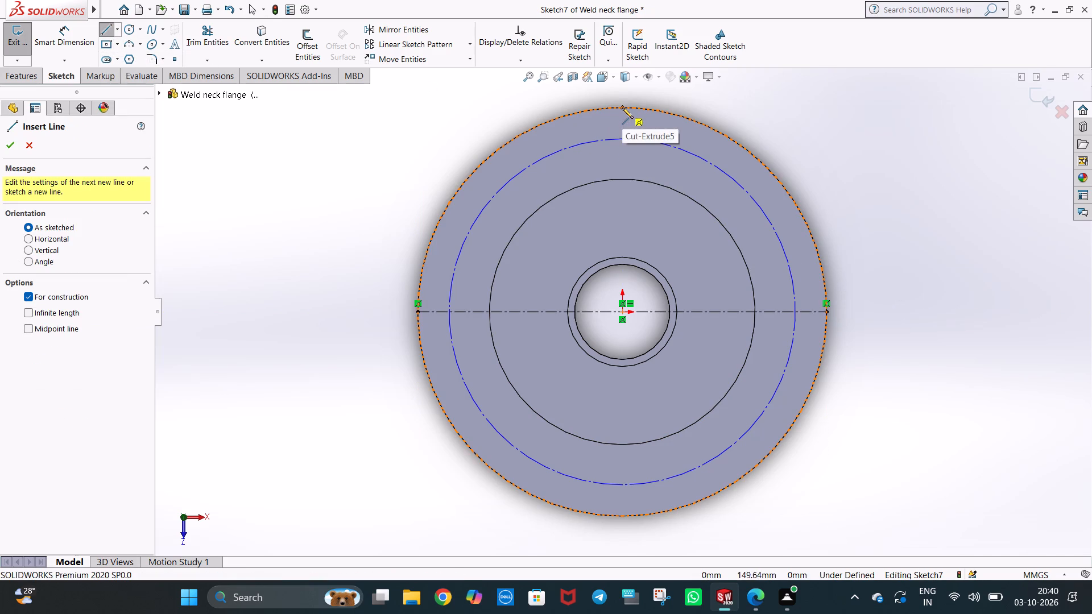
click(622, 107)
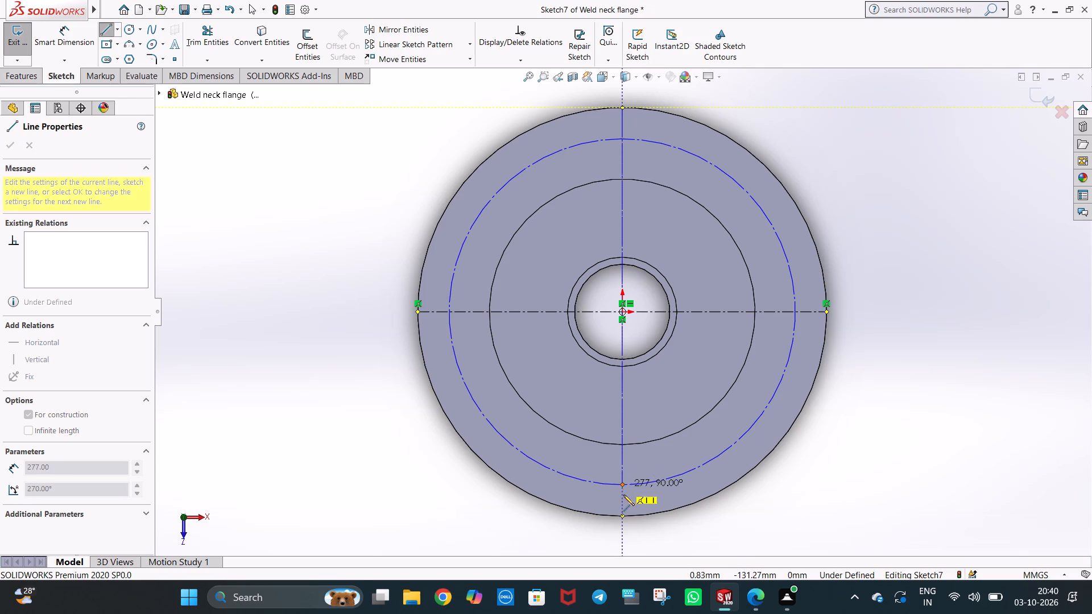
click(622, 517)
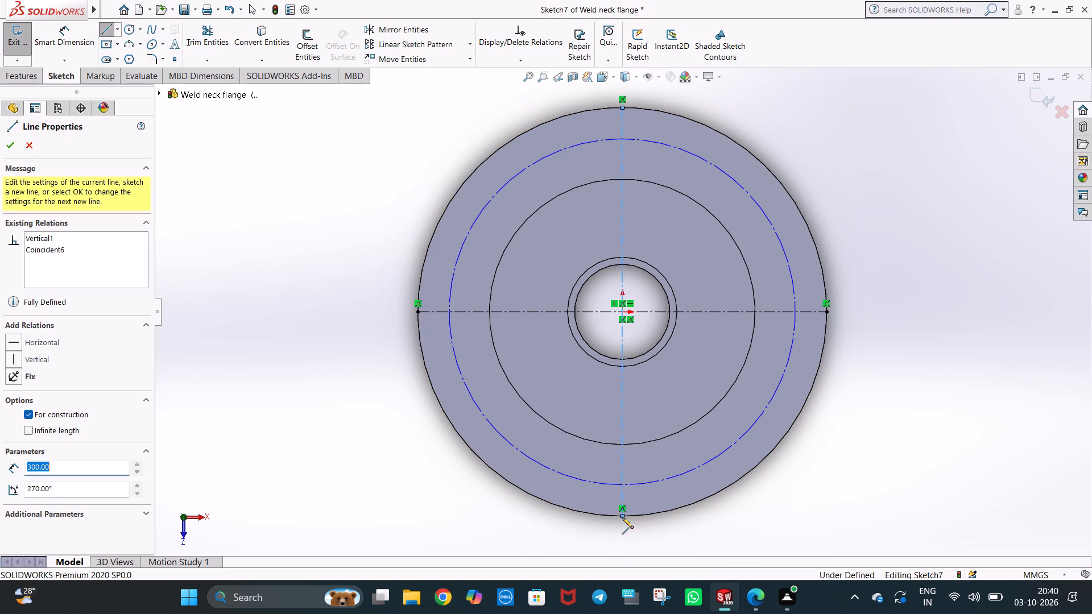
key(Escape)
key(Escape)
click(834, 424)
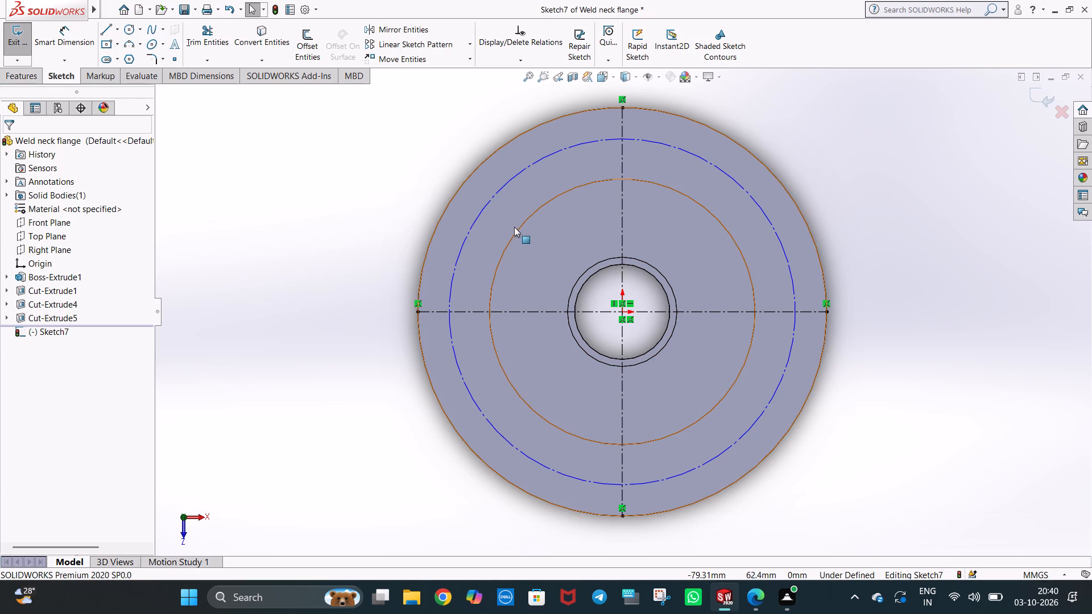
key(Escape)
key(Escape)
click(885, 226)
Draw a diagonal centerline from the origin to the disc's outer edge in the upper-right quadrant, at about 46° and 150 mm long.
click(118, 30)
click(127, 59)
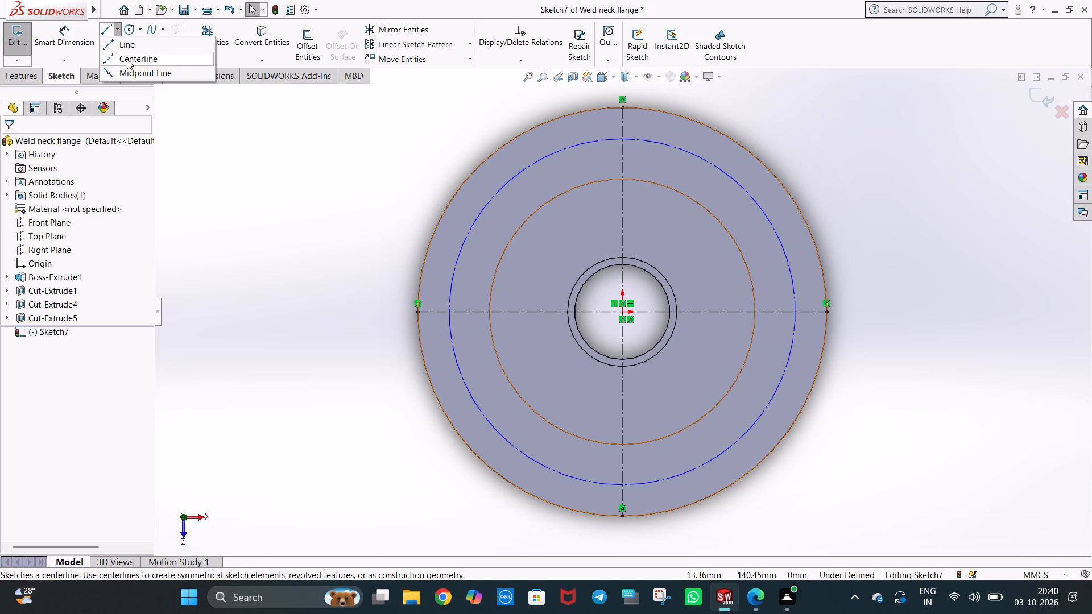
click(622, 311)
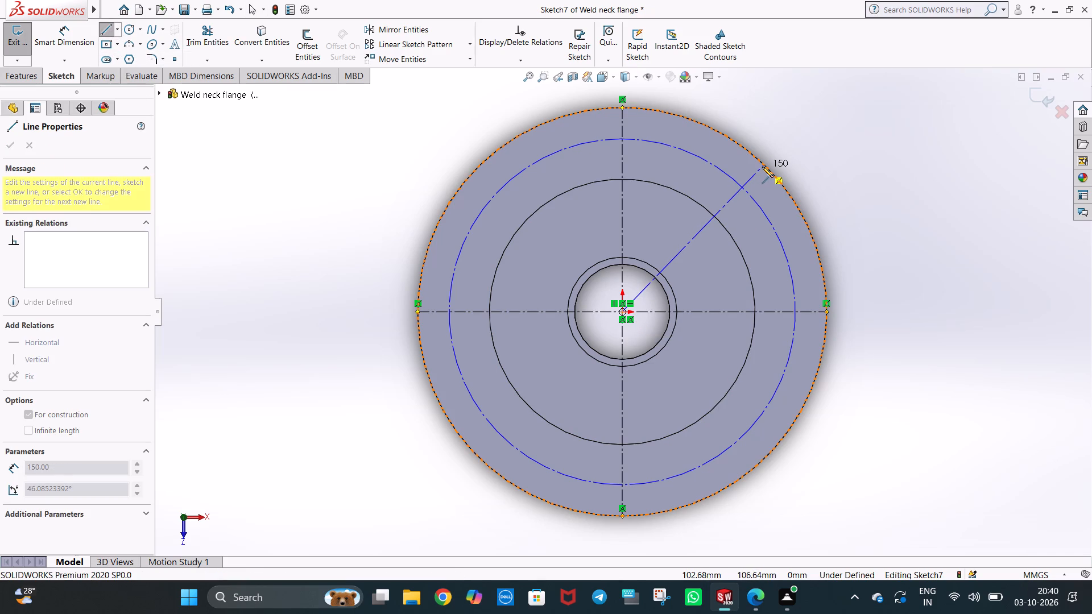
click(762, 167)
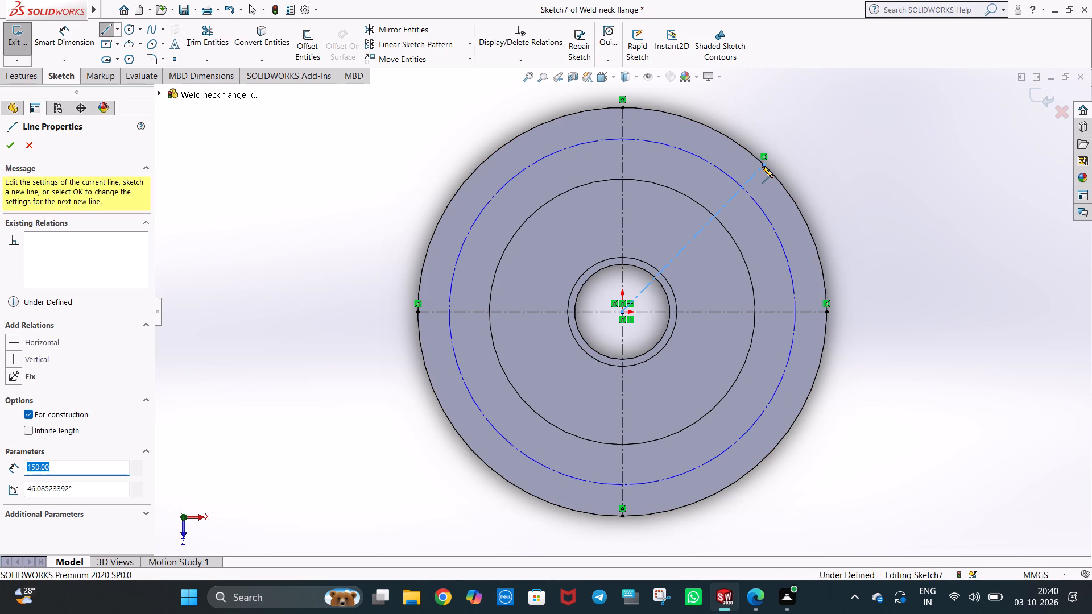
key(Escape)
key(Escape)
click(838, 160)
Set the diagonal centerline's angle to 45°.
click(752, 175)
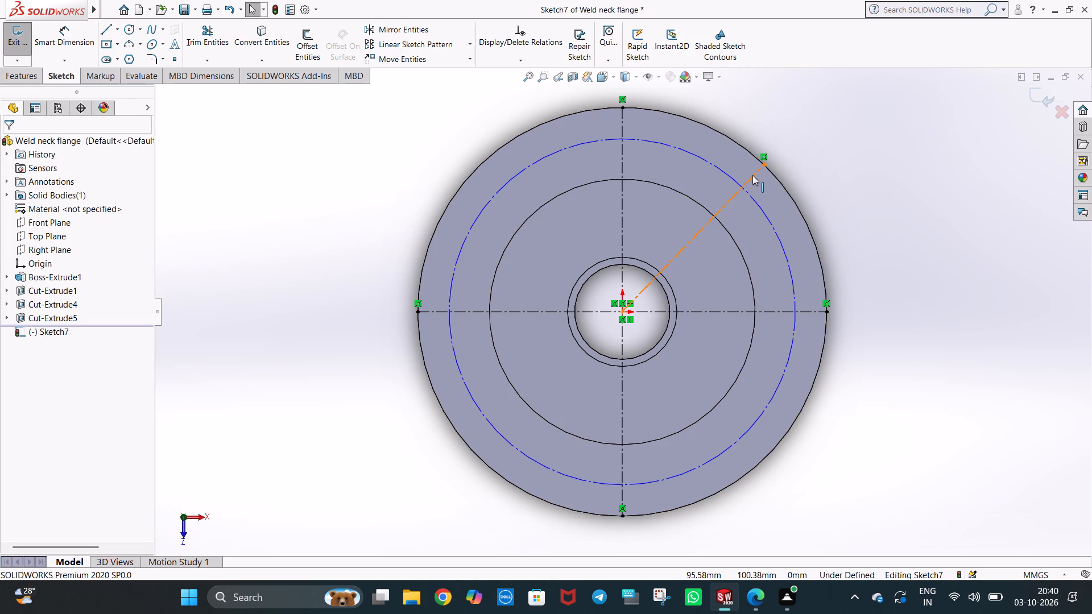
click(98, 428)
drag(94, 434, 69, 429)
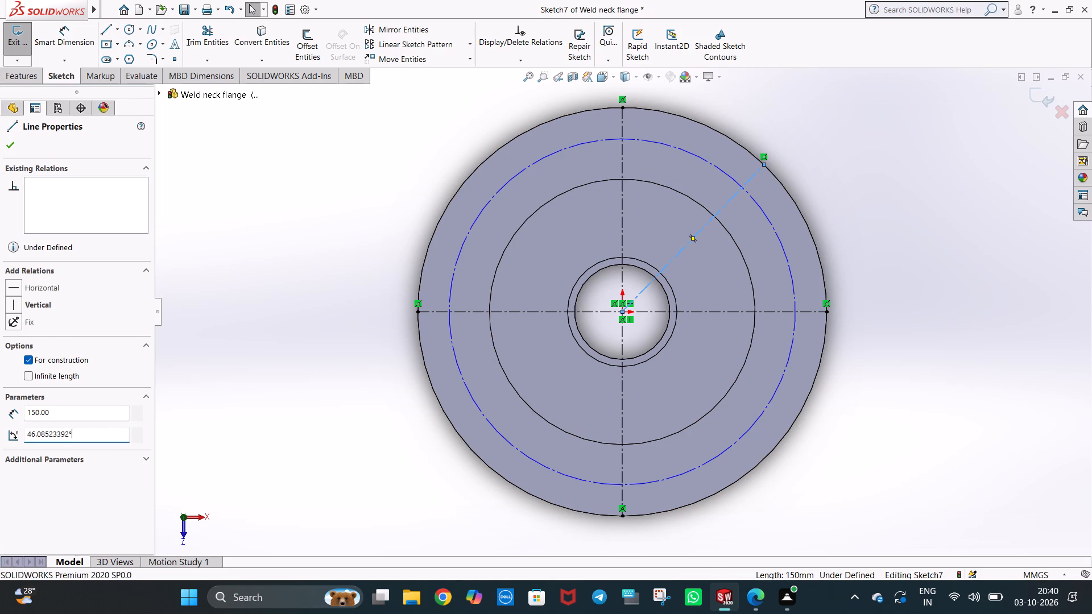
drag(69, 429, 33, 430)
key(5)
key(Return)
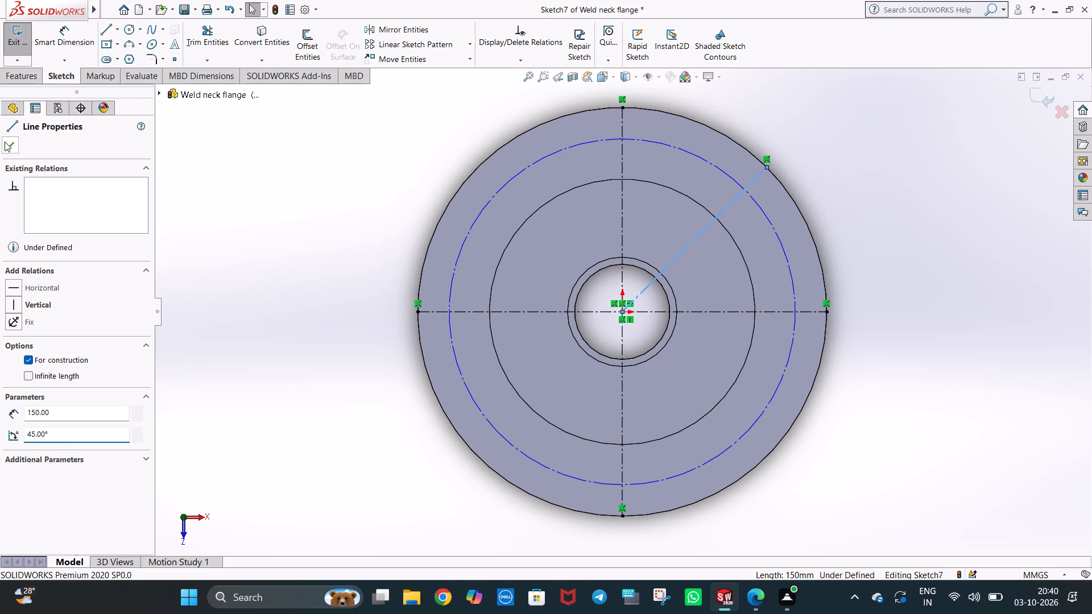
click(5, 142)
click(878, 189)
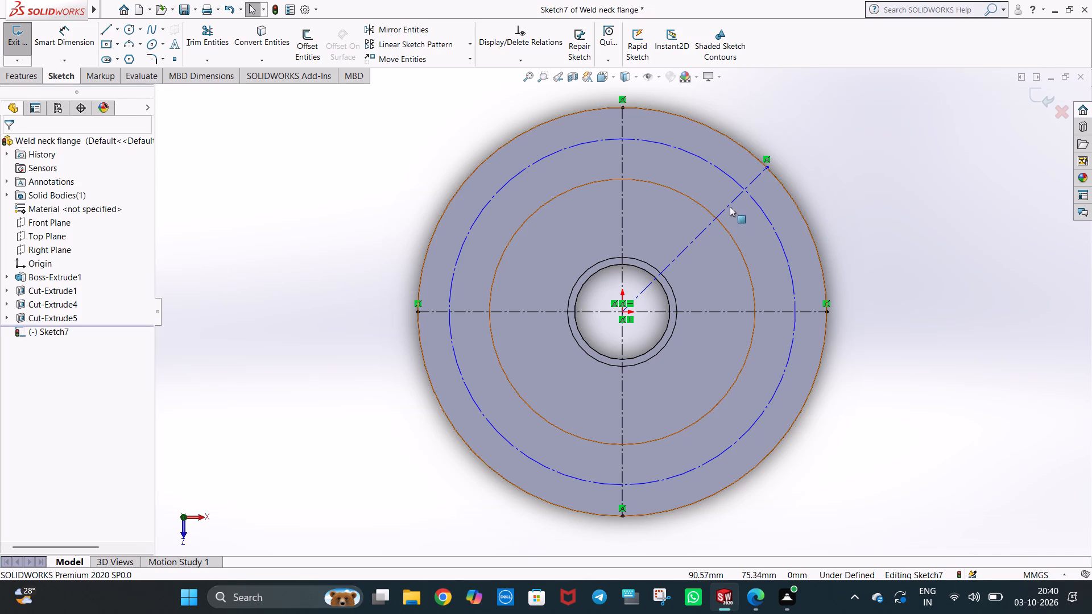
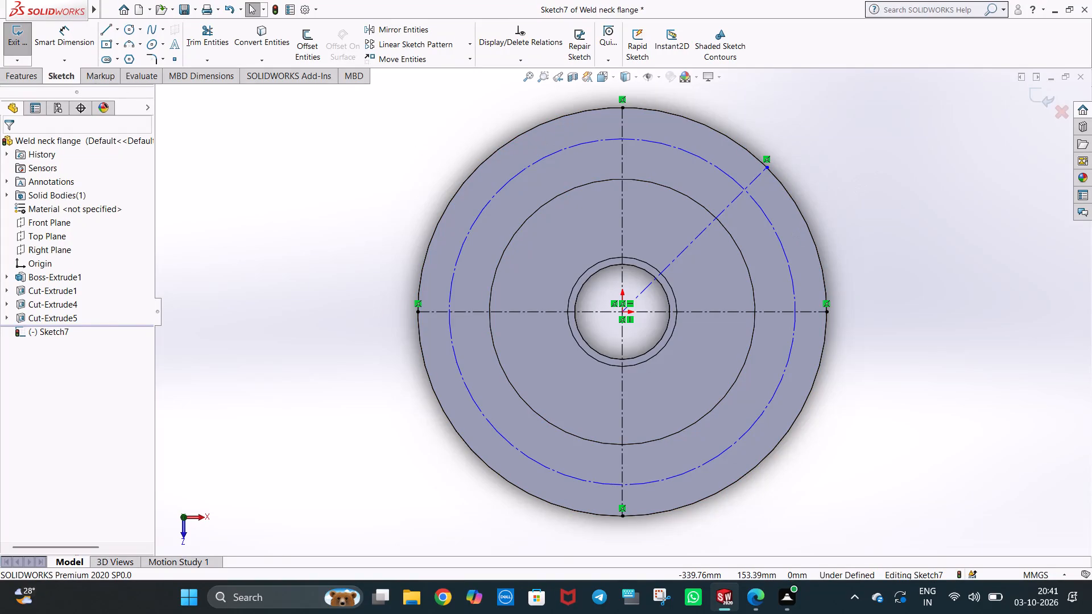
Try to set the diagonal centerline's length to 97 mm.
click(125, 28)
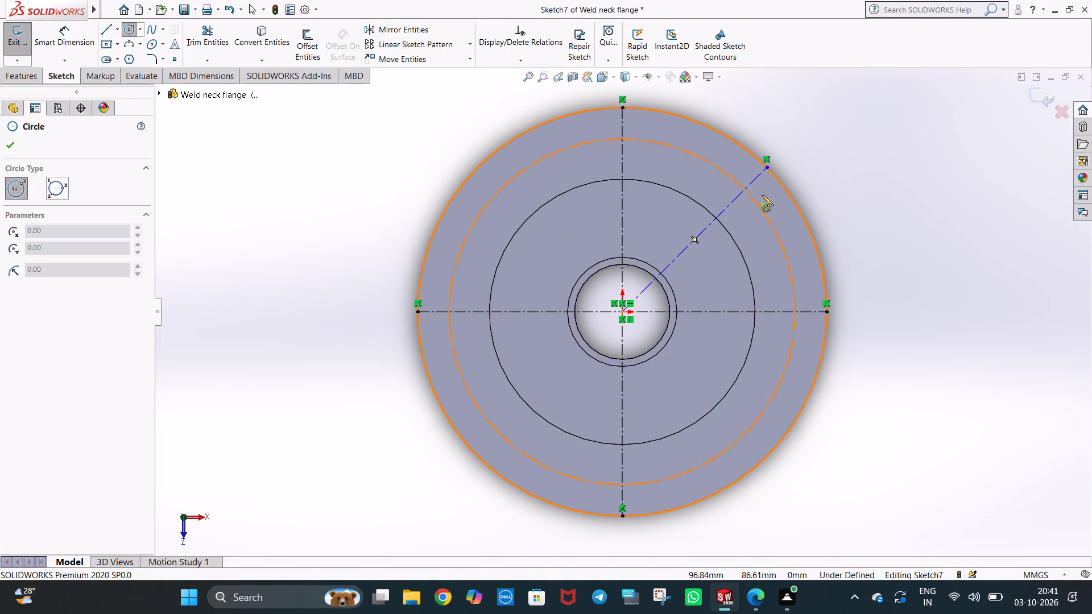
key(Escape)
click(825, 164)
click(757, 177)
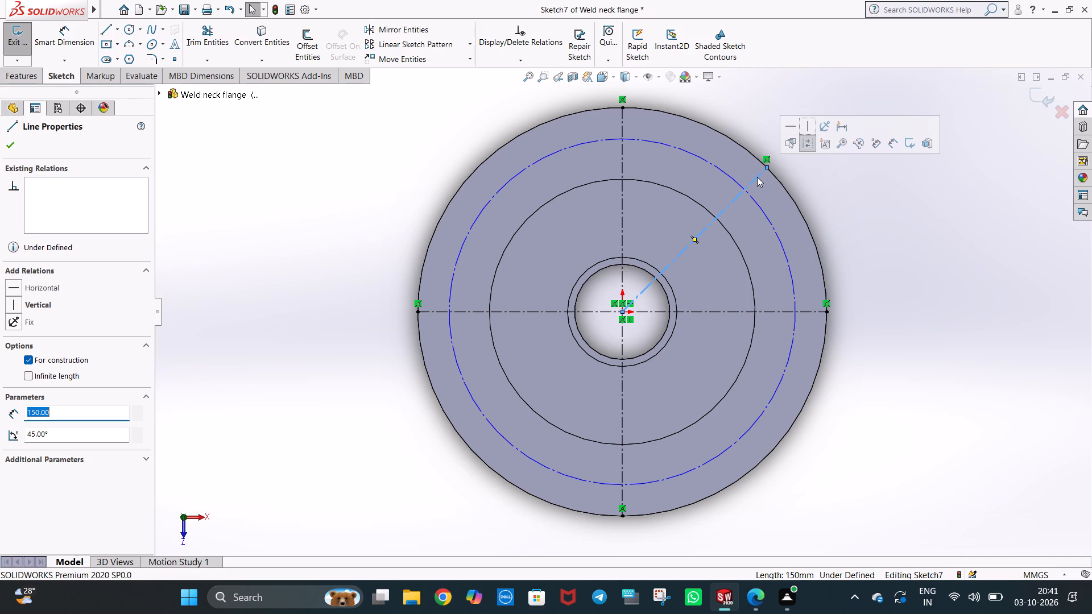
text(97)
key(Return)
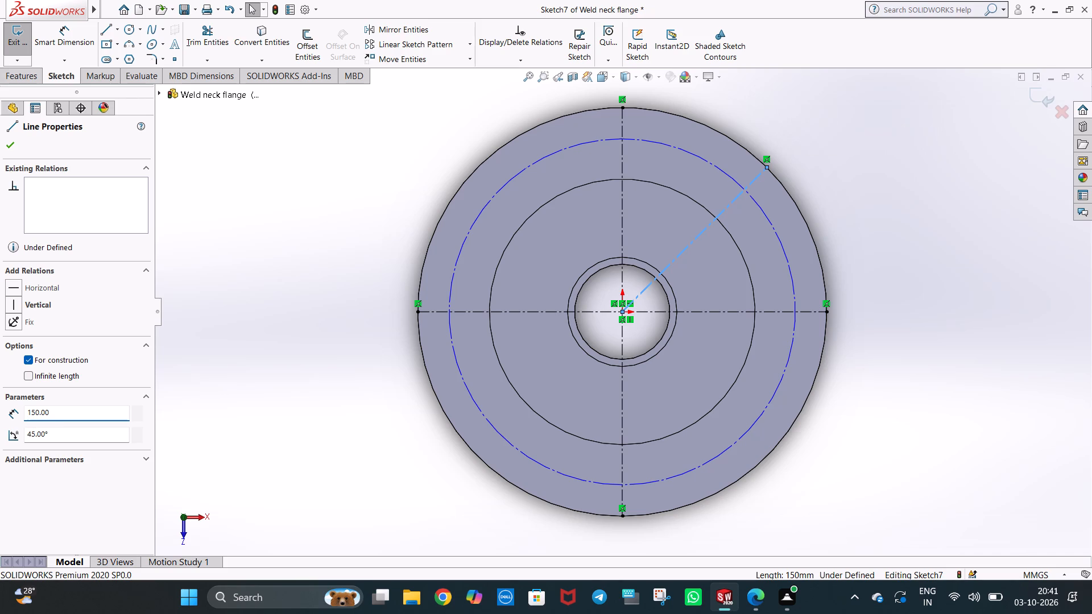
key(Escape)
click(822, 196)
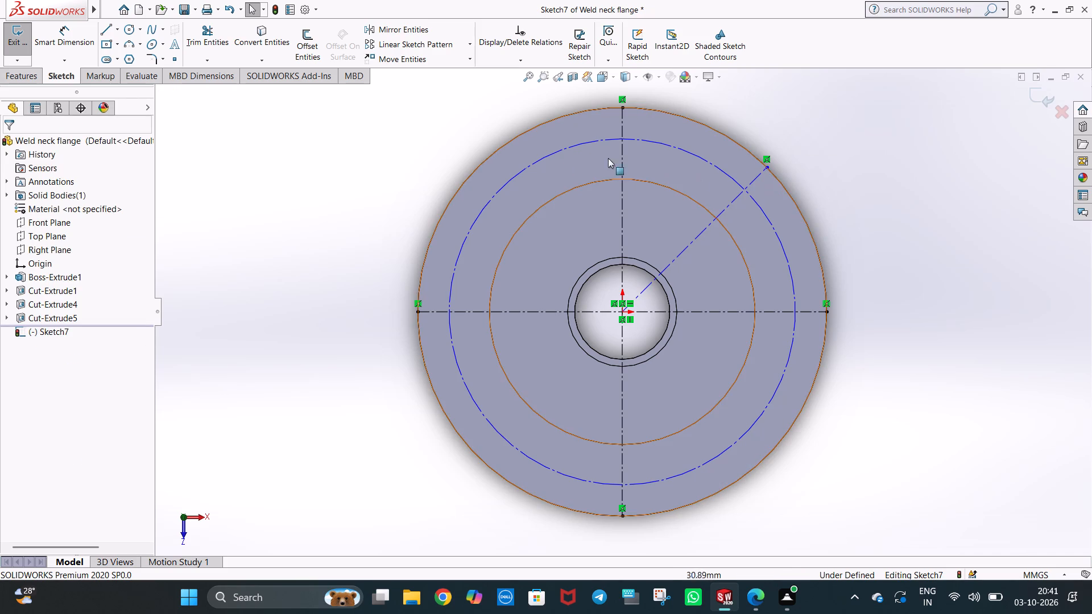
Draw a circle of about 22 mm radius centred where the diagonal centerline crosses the 127 mm radius construction circle.
click(132, 28)
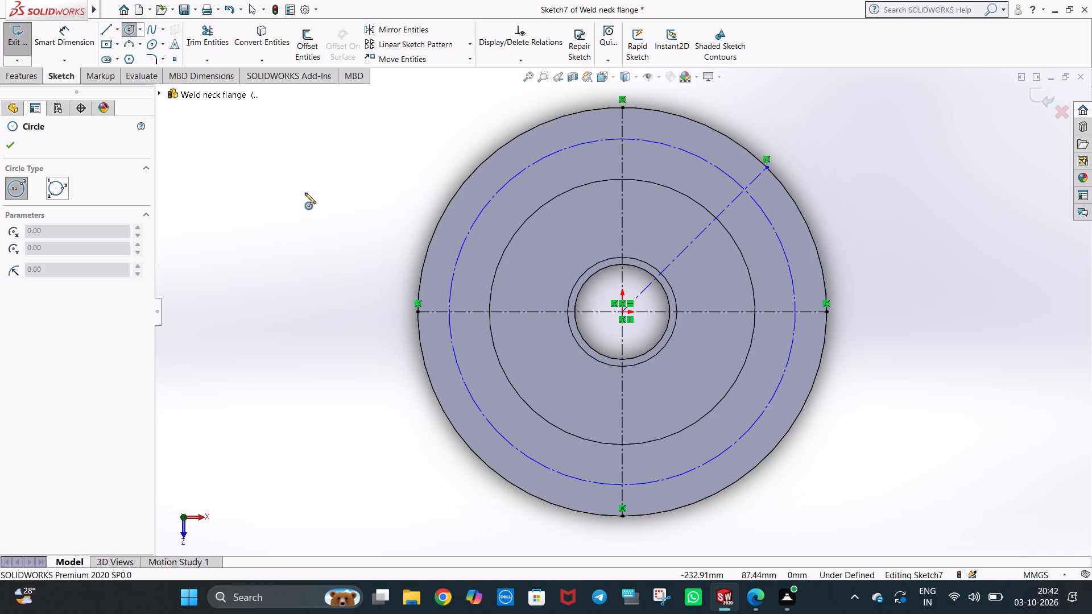
click(745, 190)
click(758, 216)
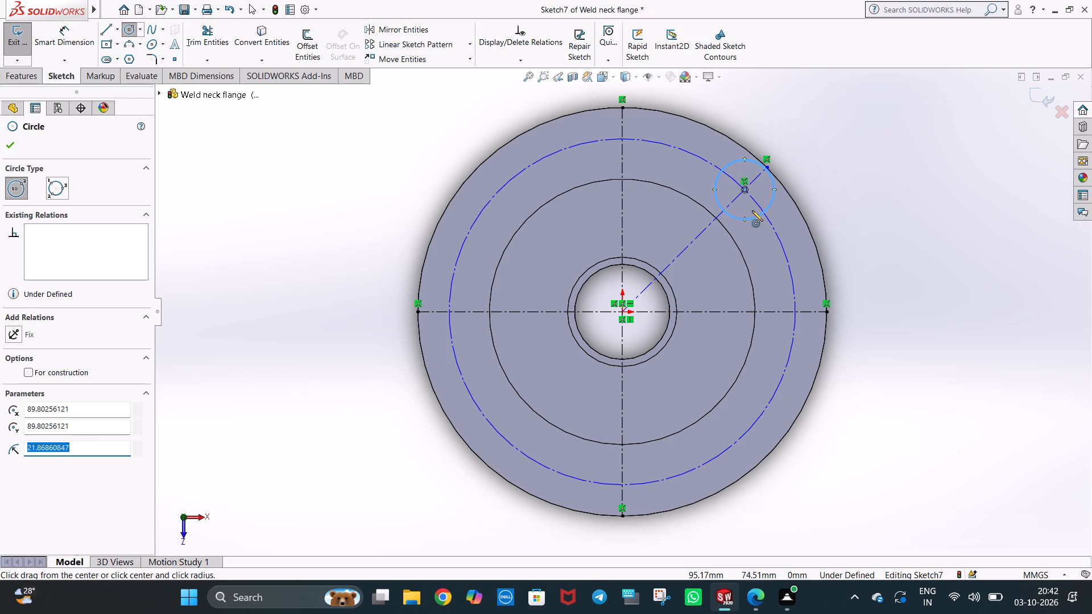
key(Escape)
key(Escape)
Set the small bolt-hole circle's radius to 11.75 mm.
click(833, 160)
click(772, 201)
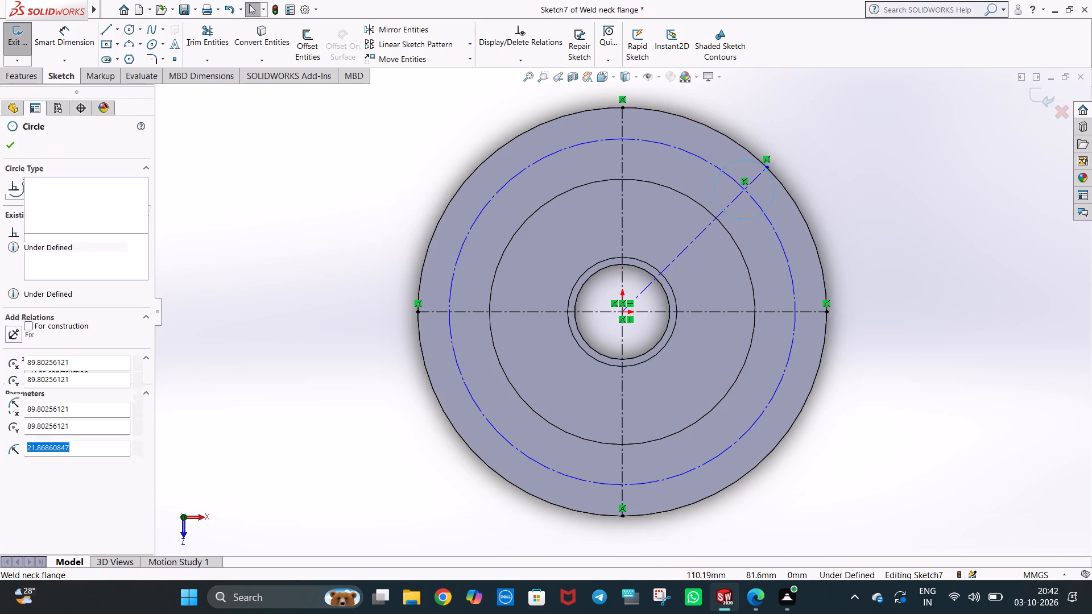
text(11.75)
key(Return)
key(Escape)
click(816, 174)
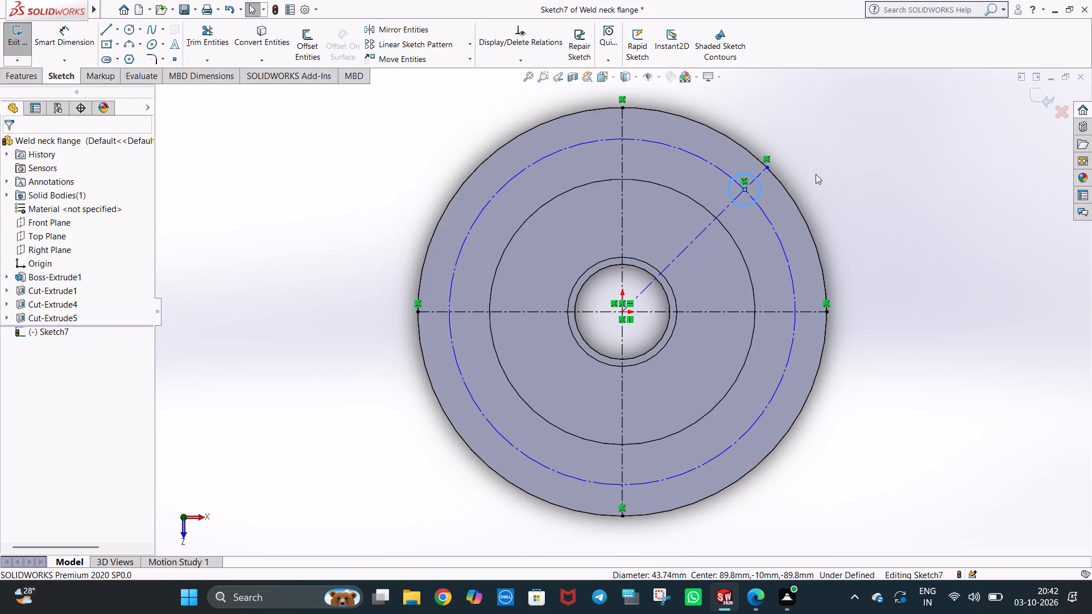
Dimension the diameter of the large construction circle, placing the dimension inside the disc near the diagonal centerline.
scroll(764, 208, down, 7)
scroll(623, 272, down, 3)
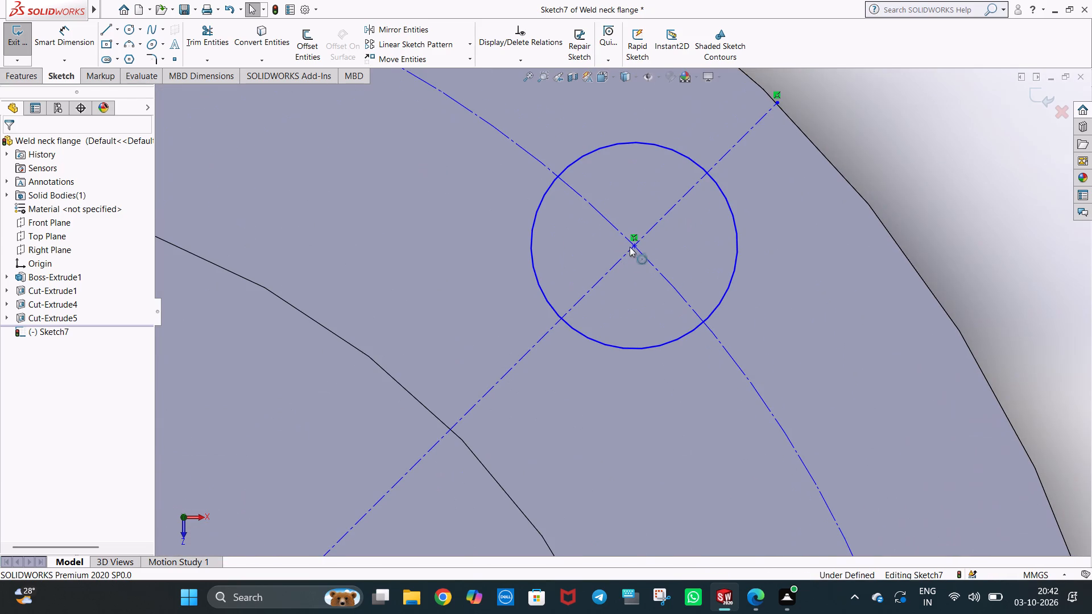
scroll(705, 230, up, 10)
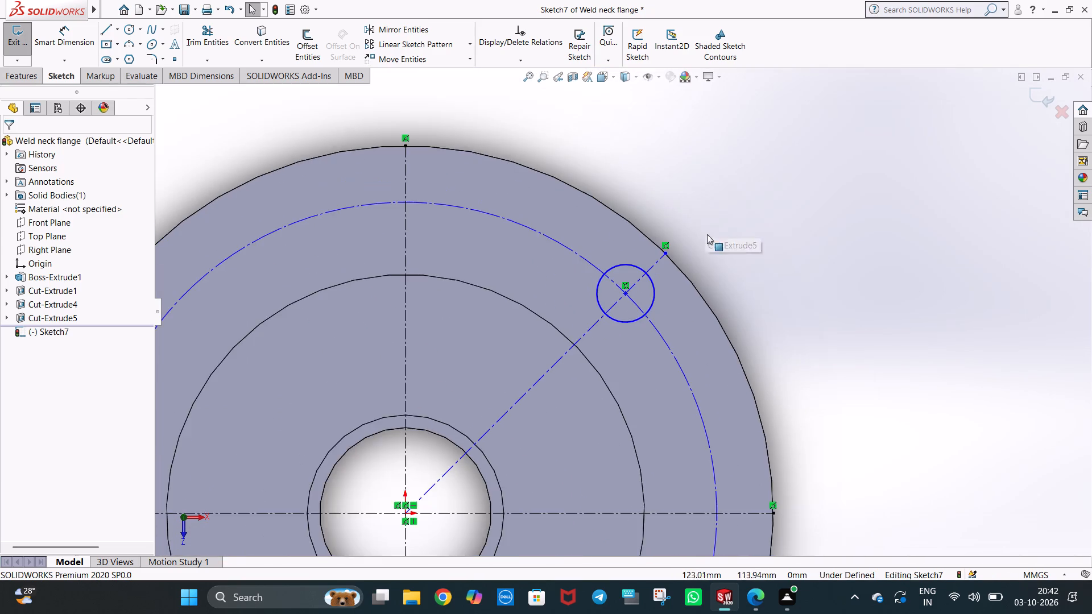
scroll(697, 277, up, 3)
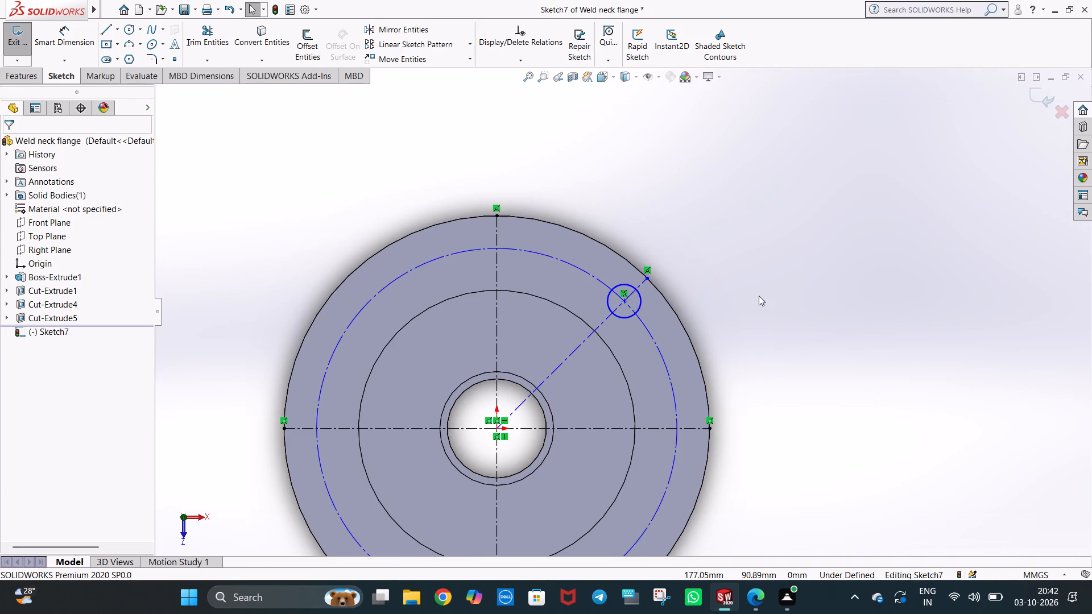
click(795, 276)
click(78, 34)
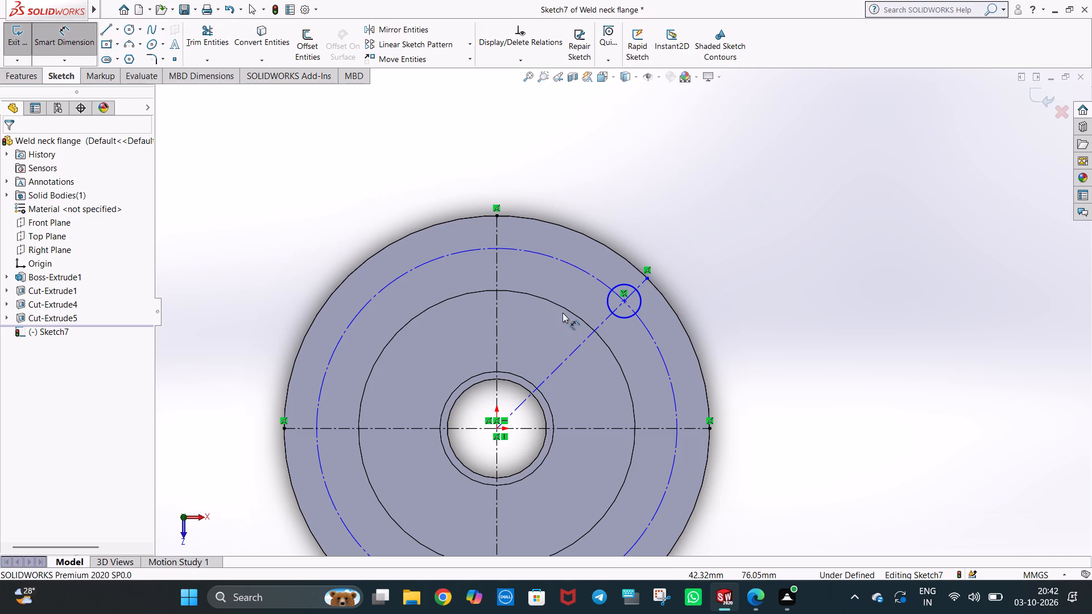
click(582, 267)
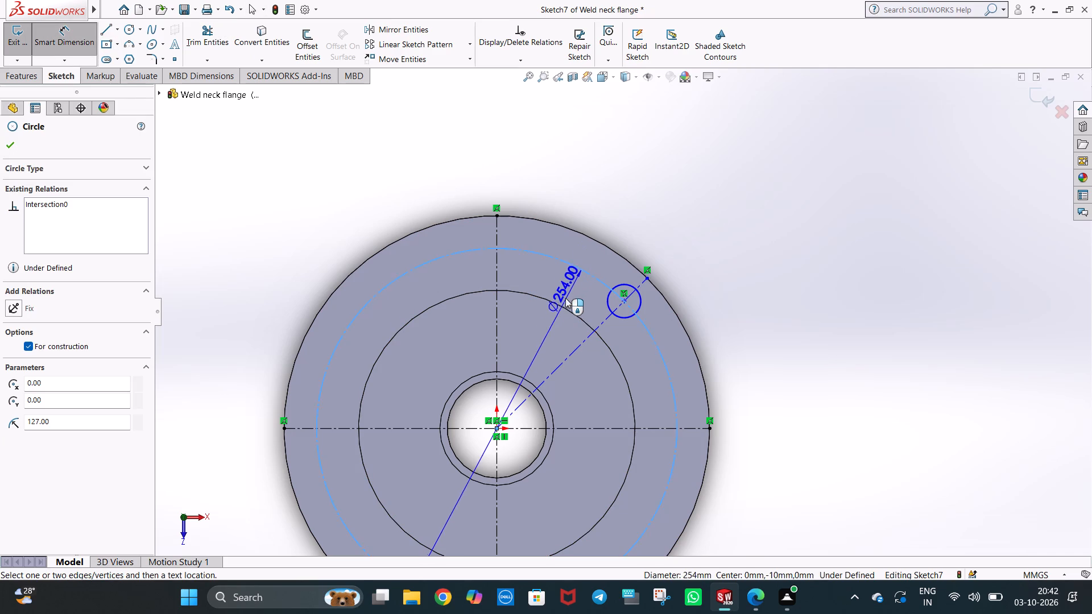
click(546, 342)
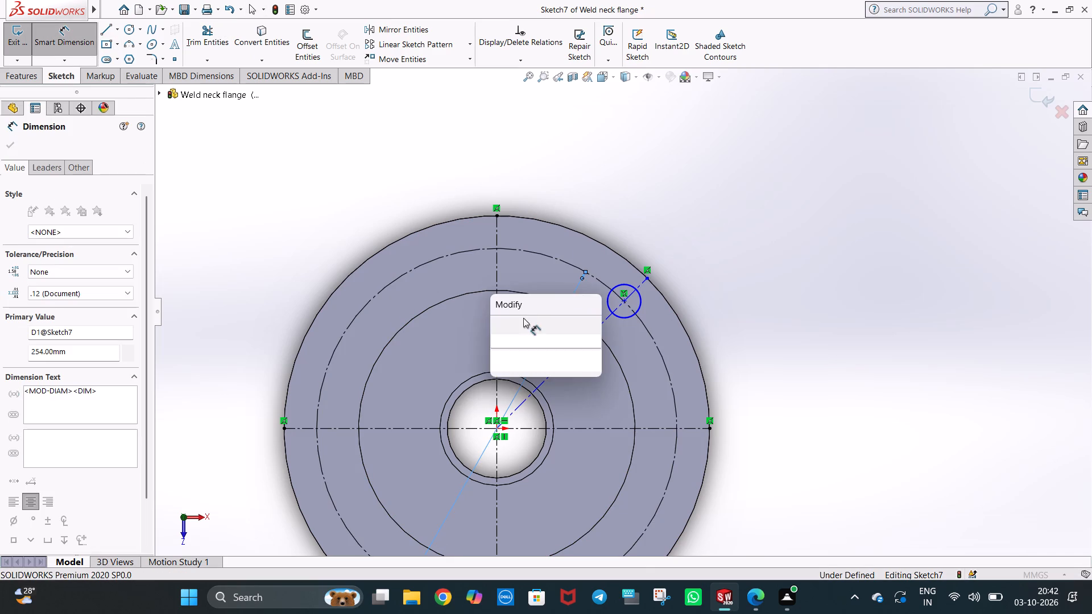
click(496, 324)
click(764, 241)
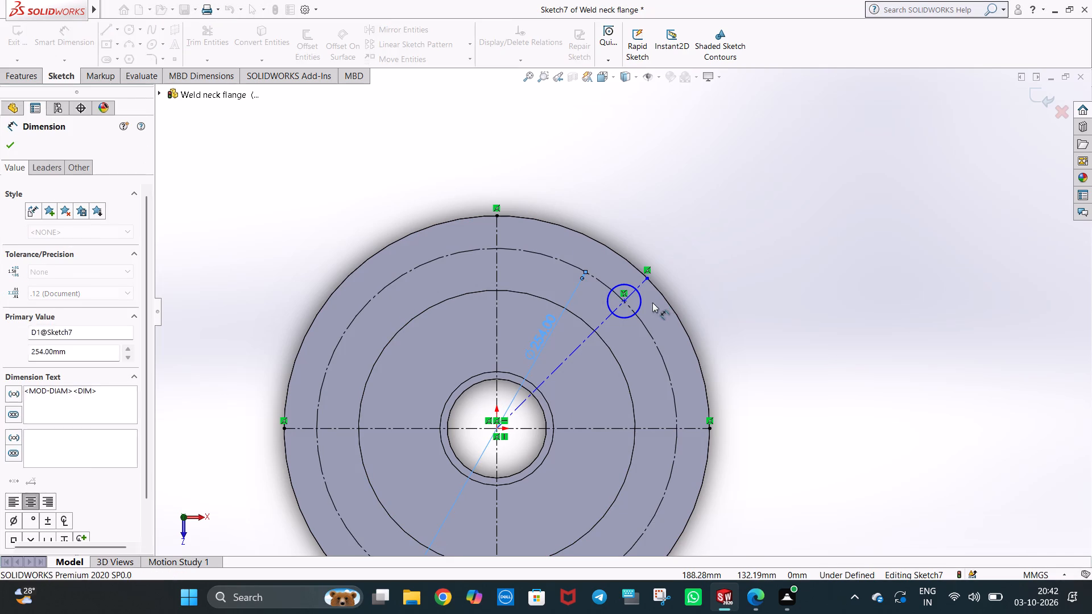
Dimension the diameter of the small bolt-hole circle, placing the dimension just beside the circle.
click(642, 304)
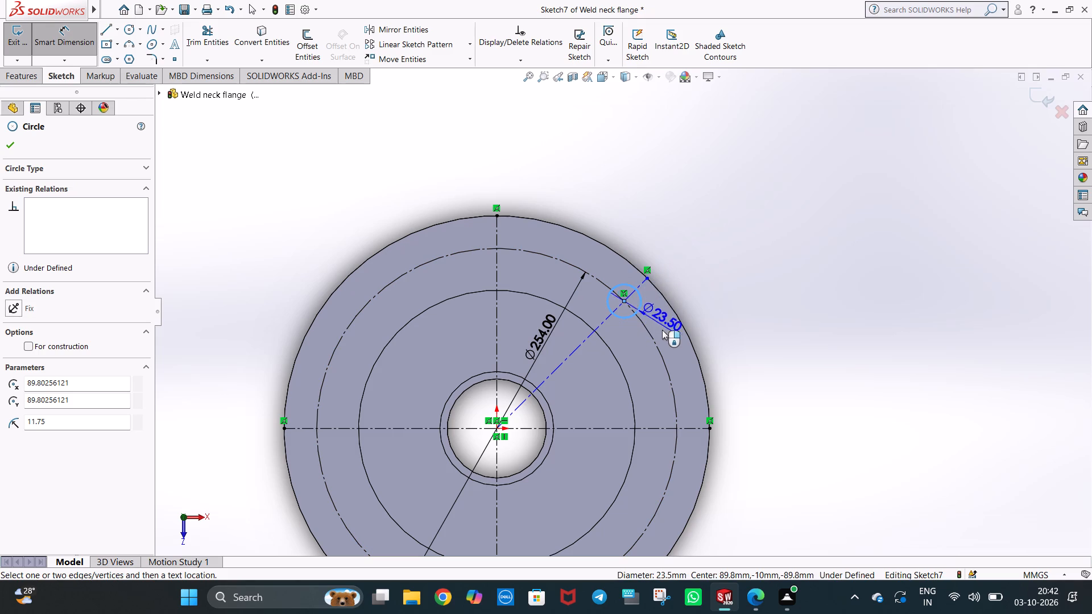
click(661, 325)
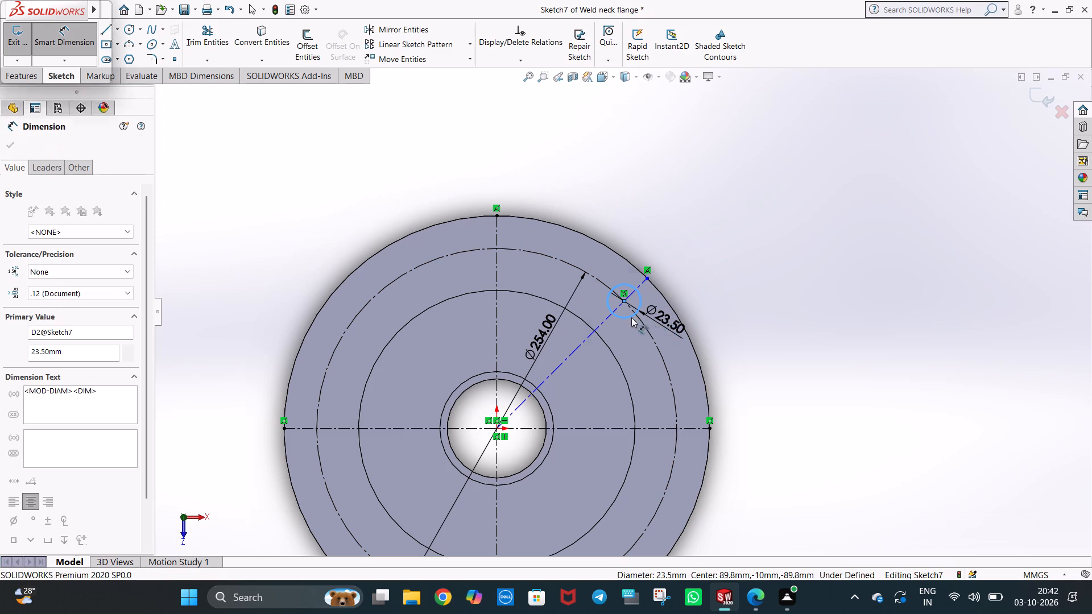
click(611, 305)
click(800, 240)
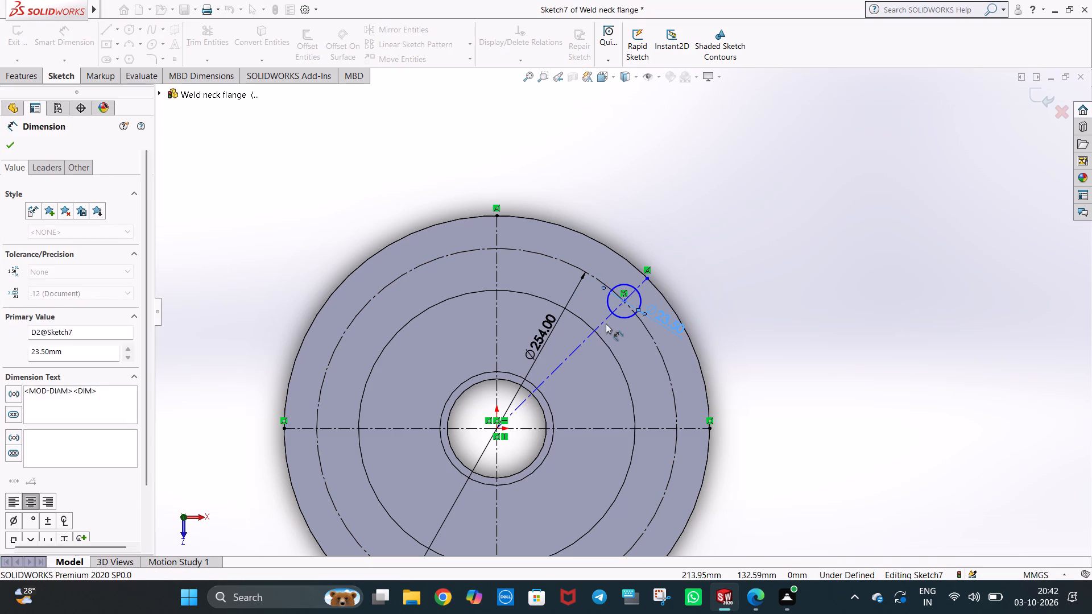
Add an angle dimension between the diagonal centerline and the horizontal centerline, placed between the two lines.
click(598, 323)
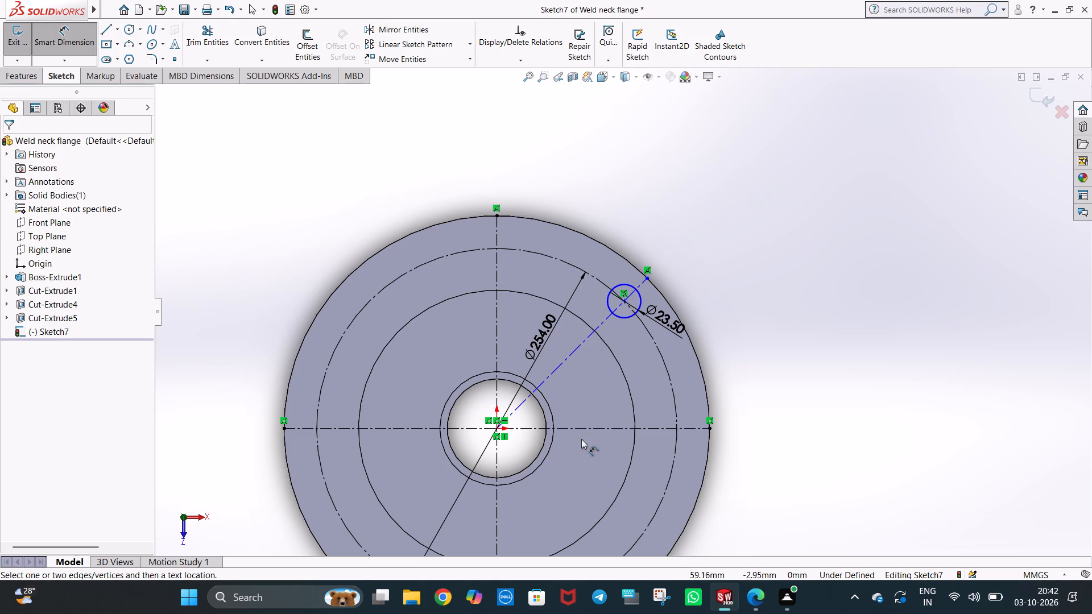
click(586, 427)
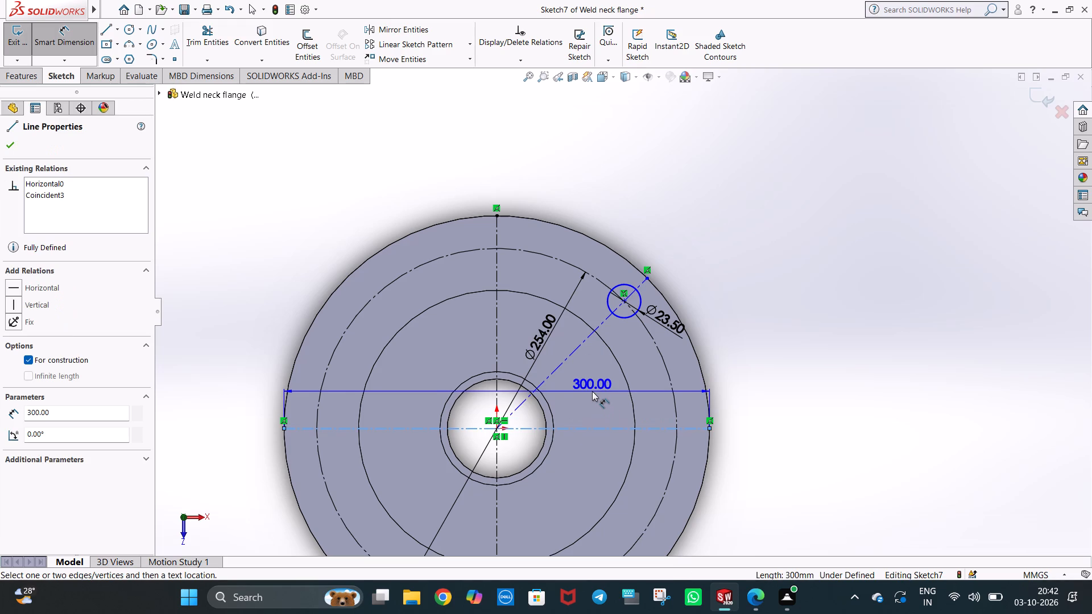
key(Escape)
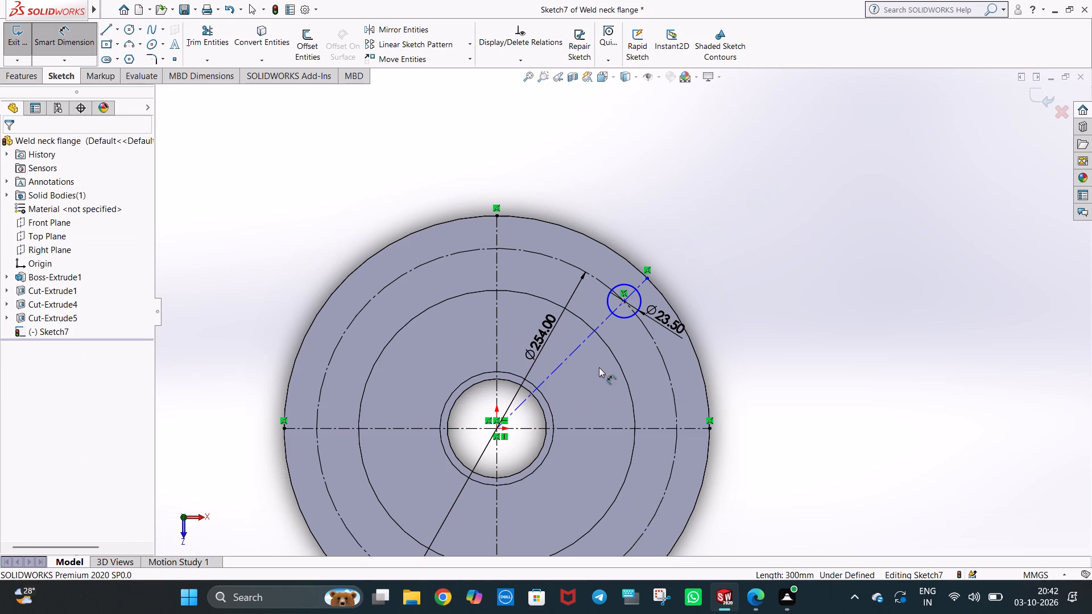
click(578, 349)
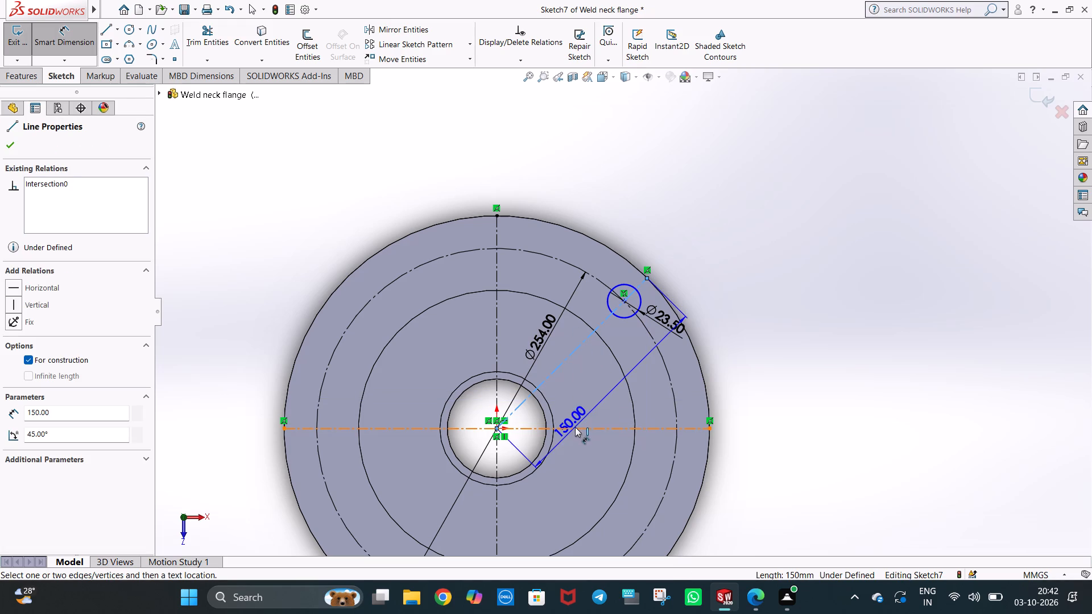
click(575, 427)
click(586, 396)
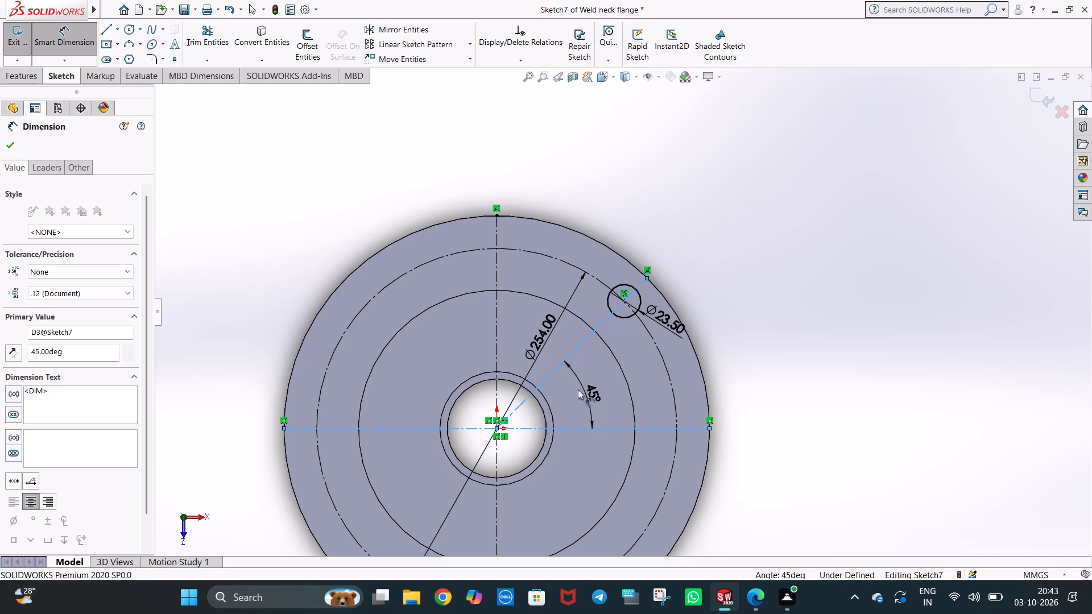
click(541, 376)
click(732, 305)
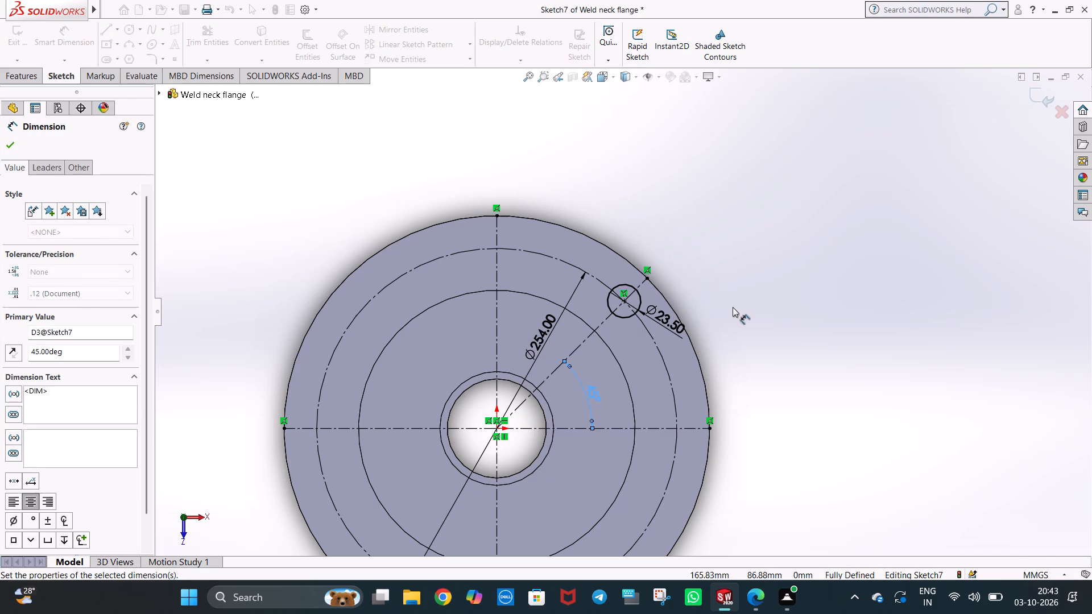
key(Escape)
key(grave)
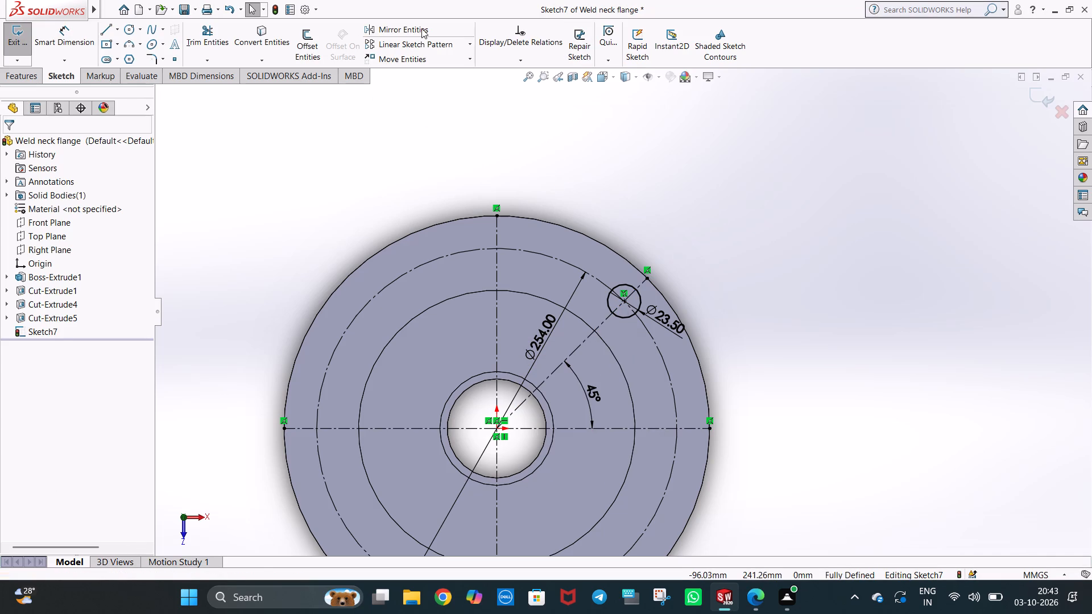
key(Escape)
key(Escape)
key(Escape)
Mirror the bolt-hole circle about the vertical centerline, copying it into the disc's upper-left quadrant.
click(421, 28)
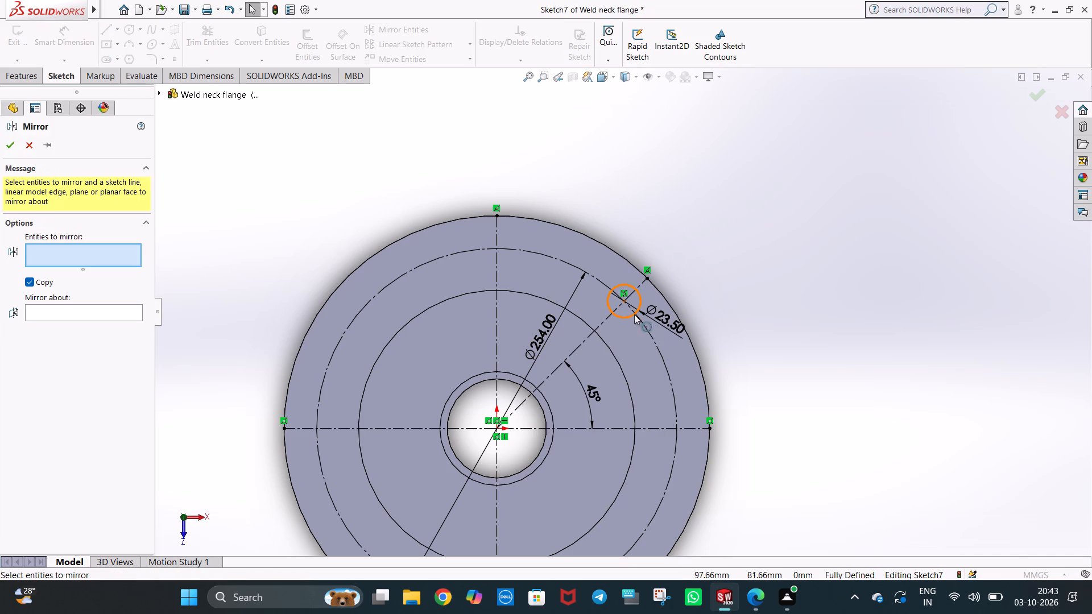
click(633, 318)
click(91, 318)
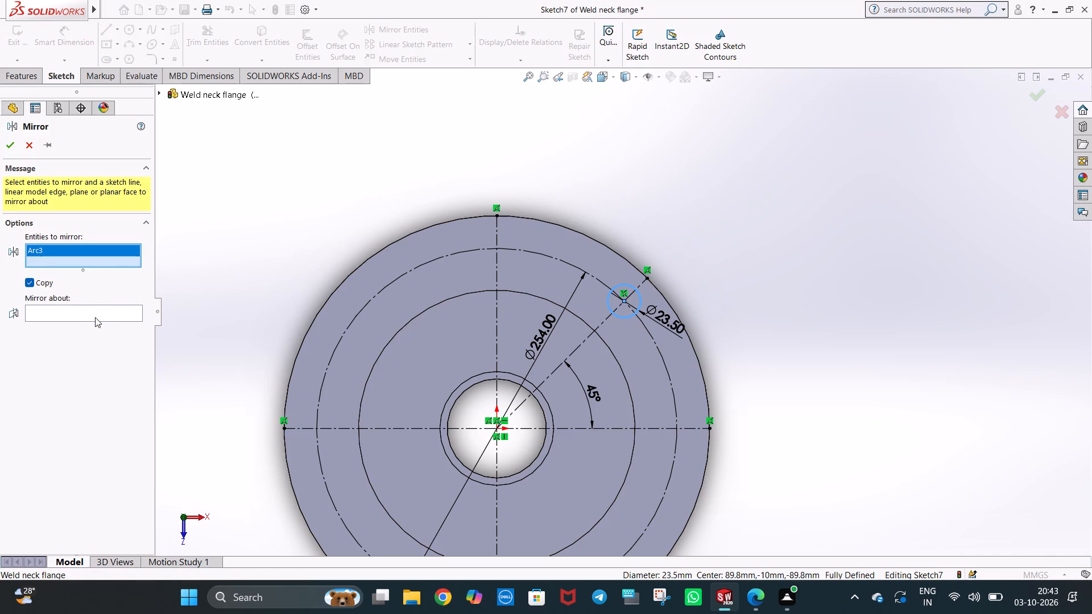
click(96, 315)
click(497, 273)
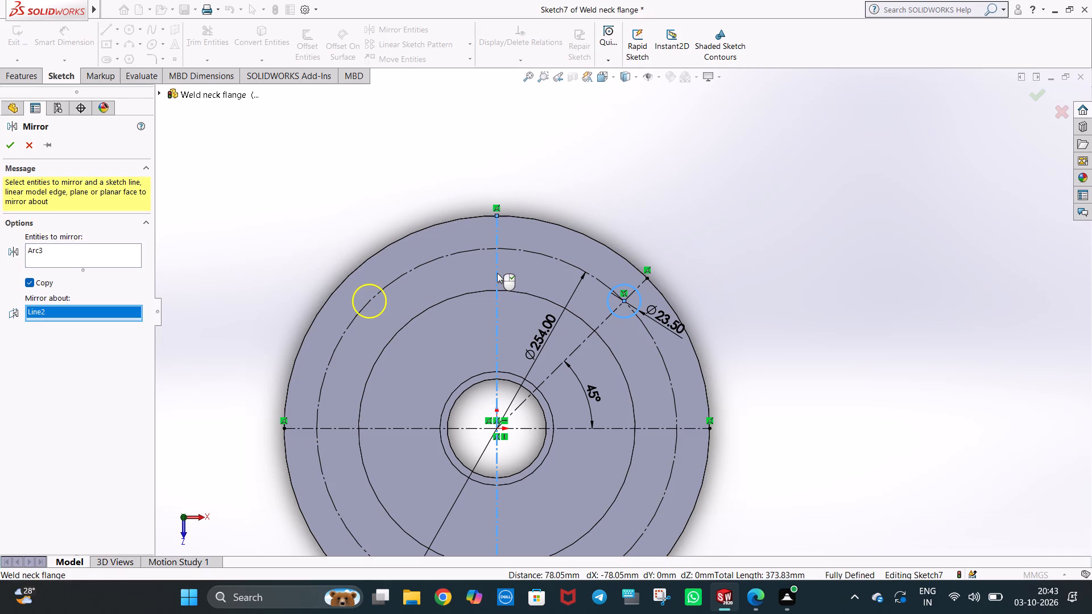
right_click(497, 273)
Mirror the upper-left bolt-hole circle about the horizontal centerline, copying it into the lower-left quadrant.
scroll(796, 359, up, 3)
scroll(635, 422, down, 2)
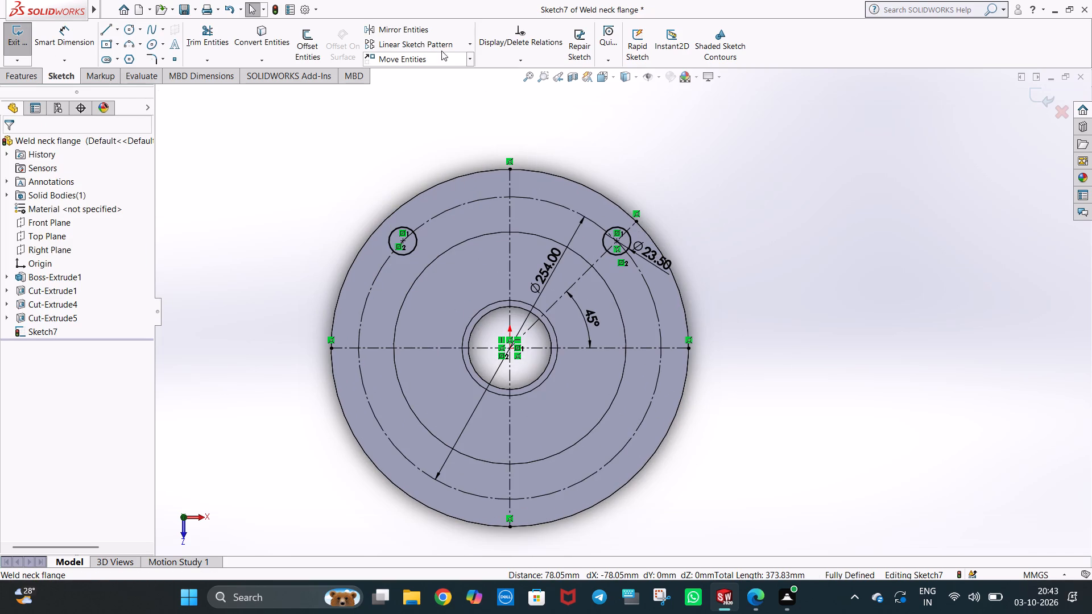
click(403, 30)
click(411, 248)
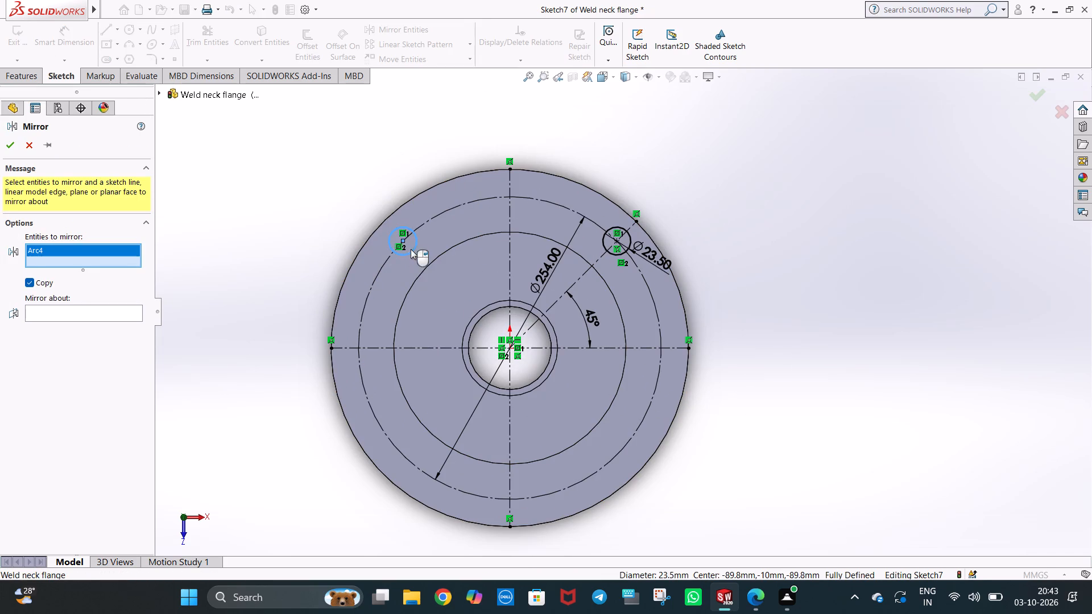
click(98, 314)
click(440, 347)
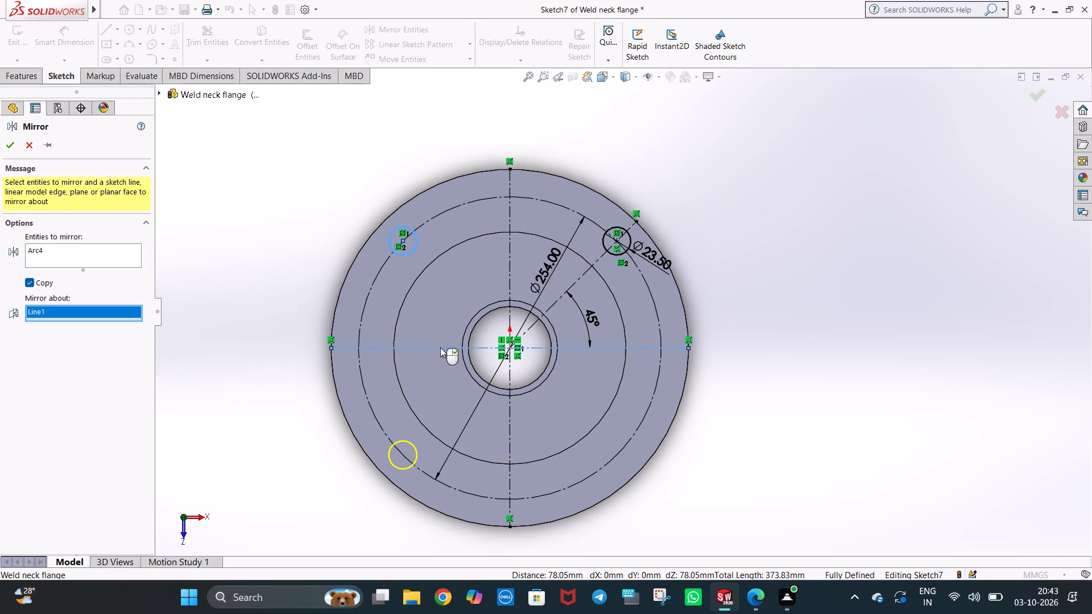
right_click(440, 346)
click(766, 433)
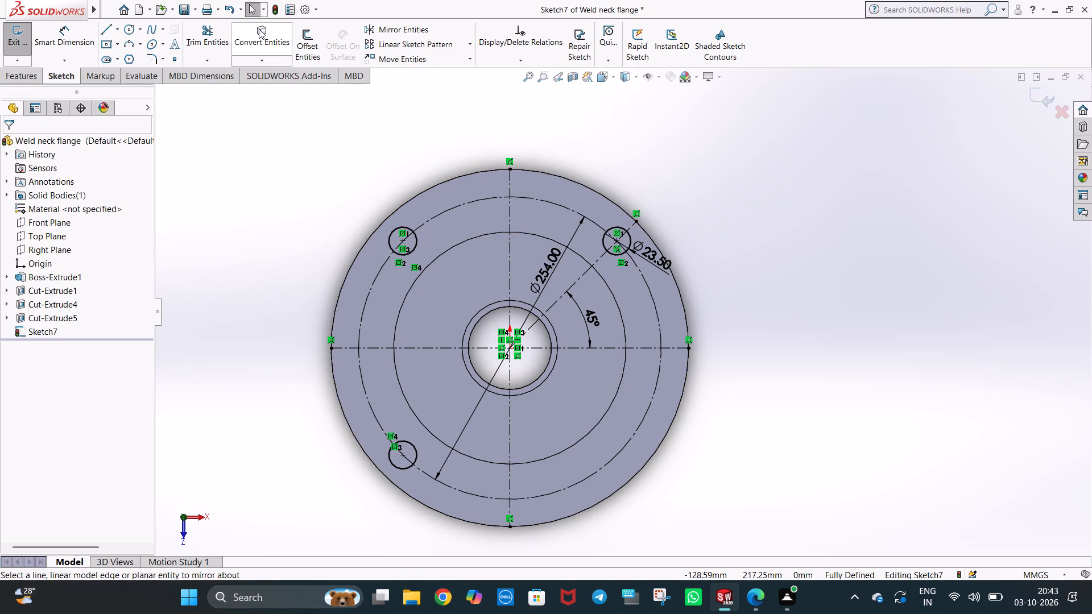
Mirror the upper-right bolt-hole circle about the horizontal centerline, copying it into the lower-right quadrant.
click(402, 32)
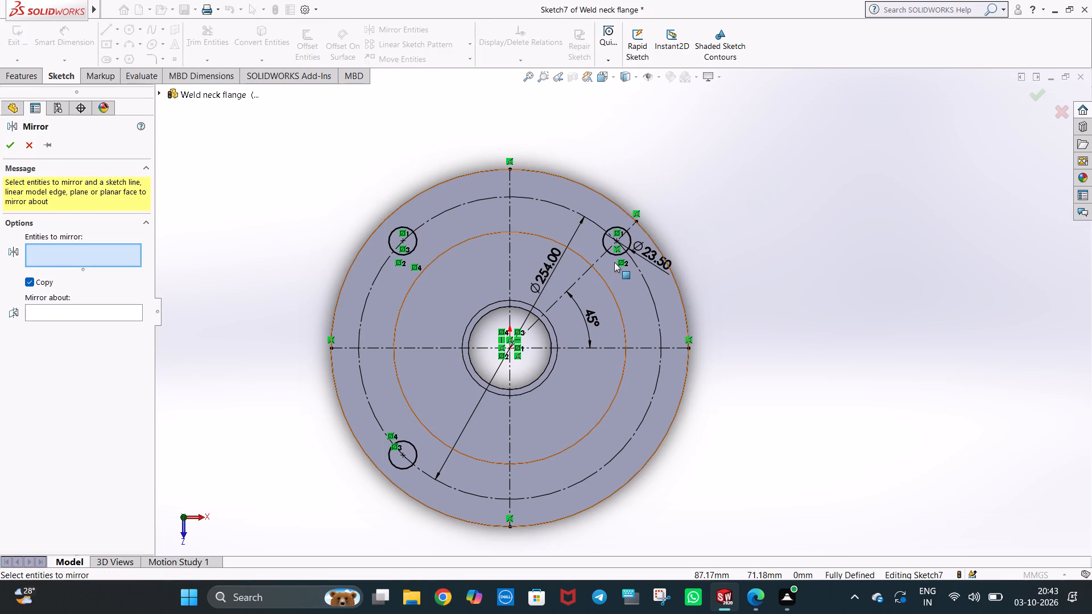
click(614, 258)
click(55, 312)
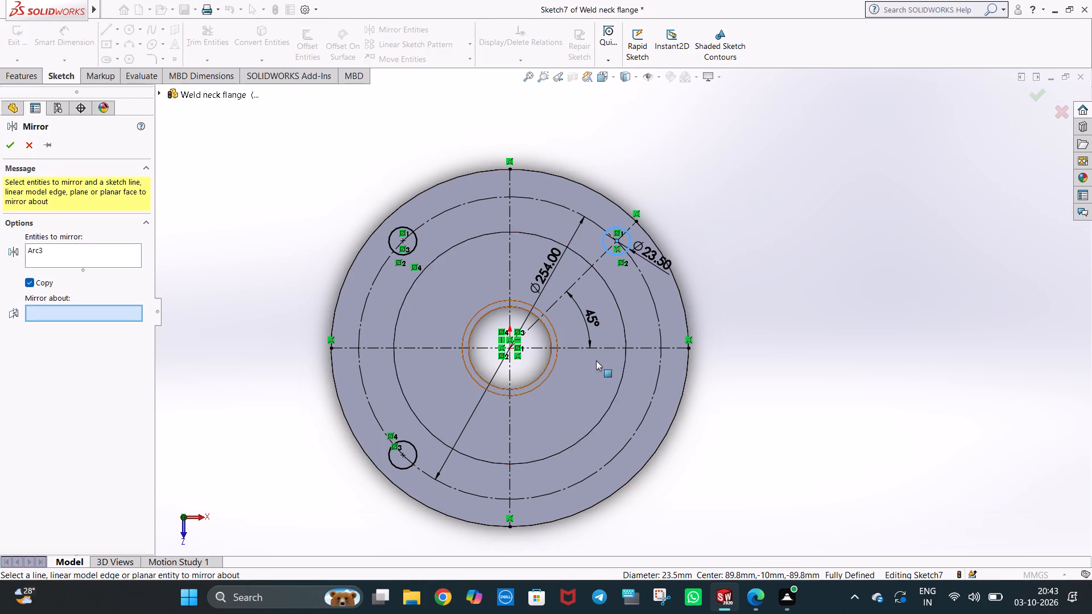
click(601, 346)
right_click(601, 346)
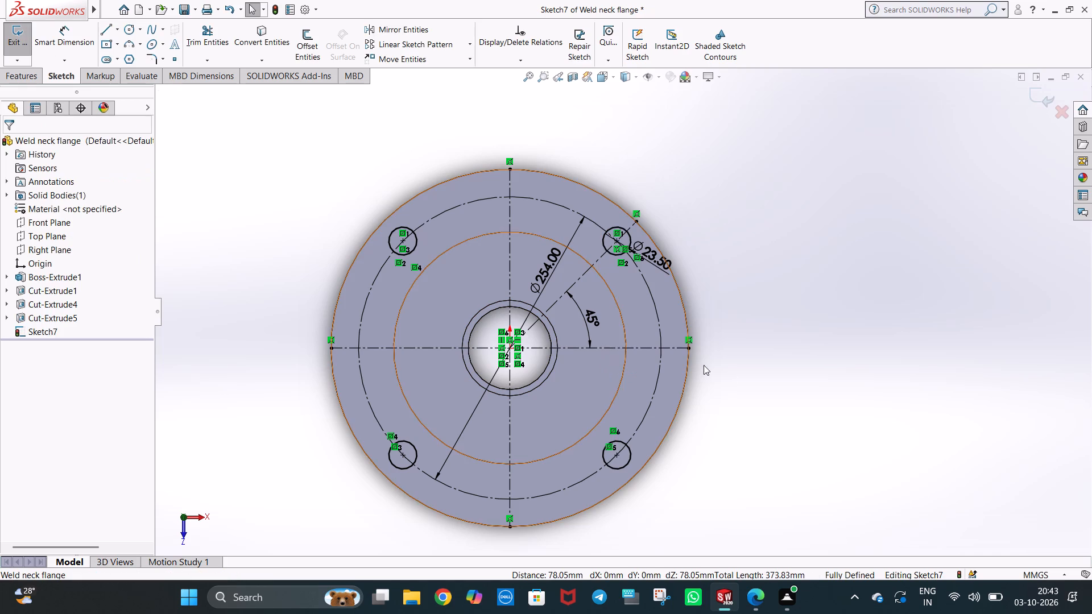
Cut the four bolt-hole circles through the whole flange with an Extruded Cut set to Through All.
click(759, 389)
click(28, 74)
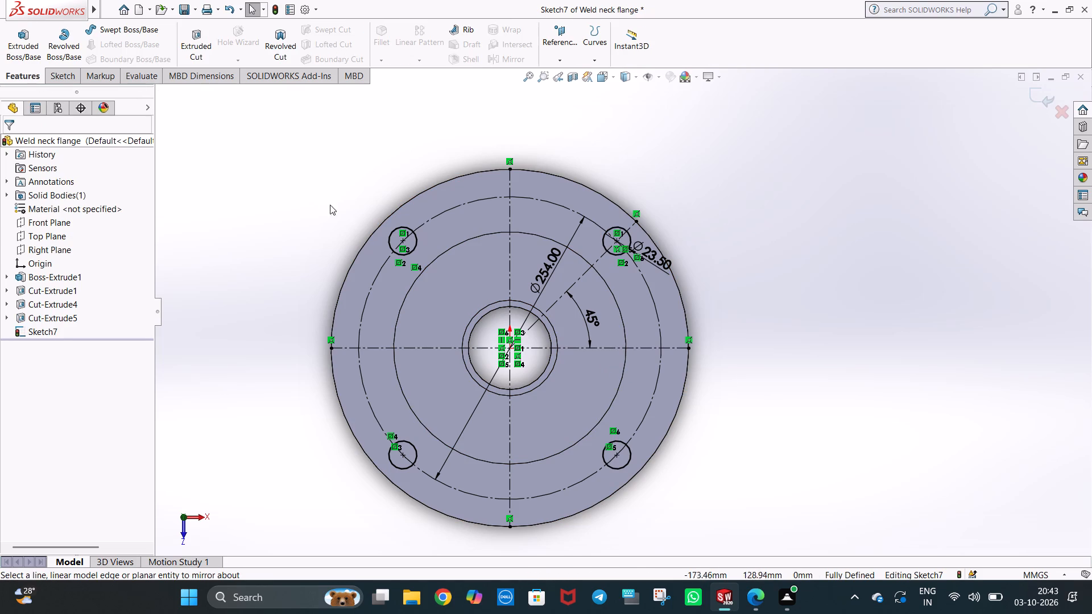
click(200, 42)
scroll(718, 313, up, 1)
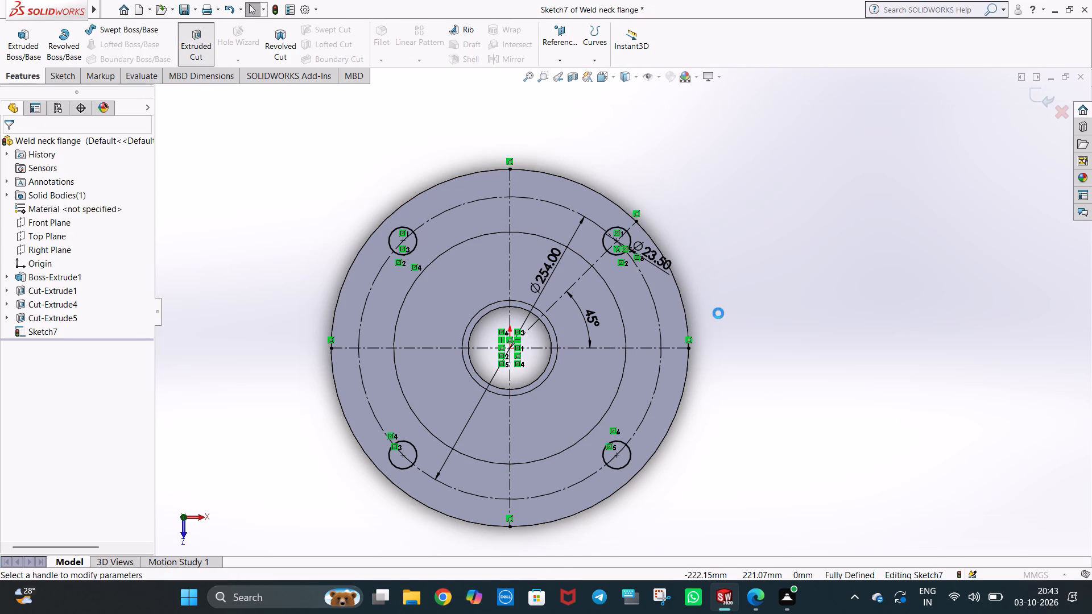
scroll(718, 313, up, 3)
middle_drag(685, 298, 697, 512)
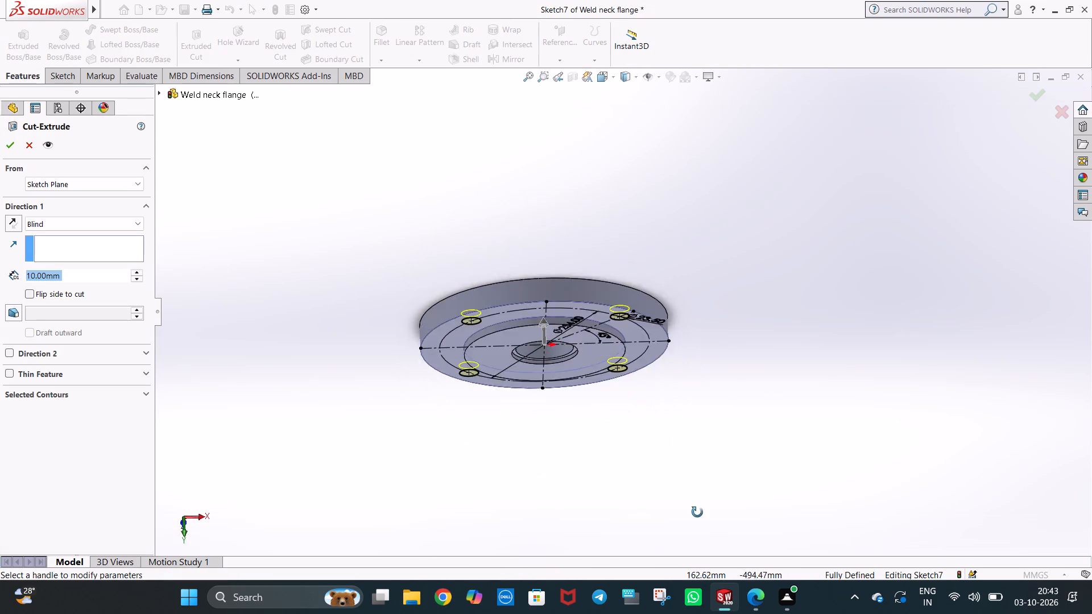
middle_drag(697, 512, 782, 466)
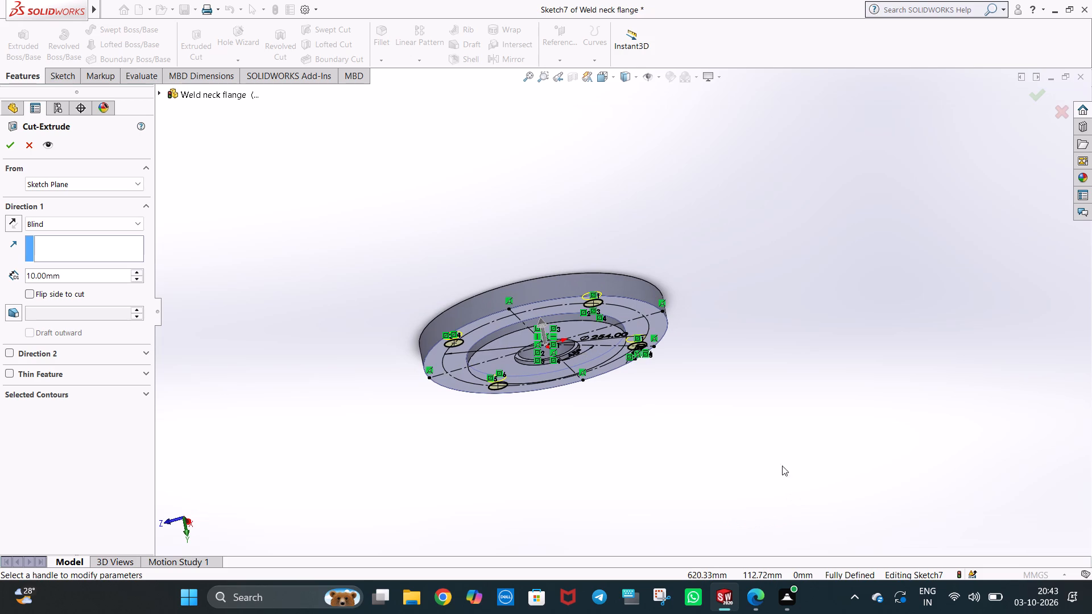
click(60, 224)
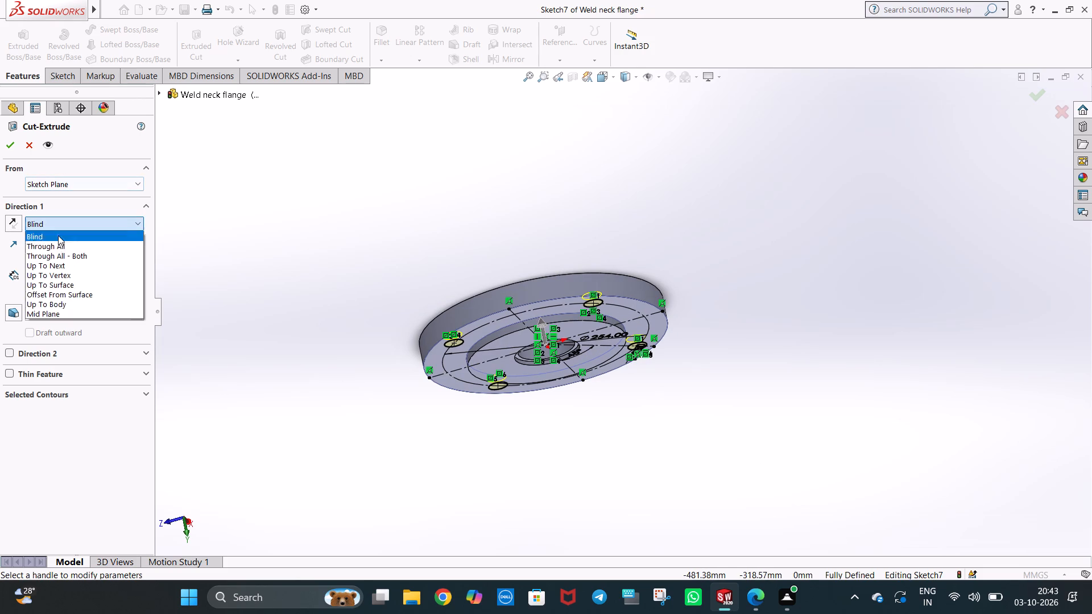
click(56, 243)
click(9, 143)
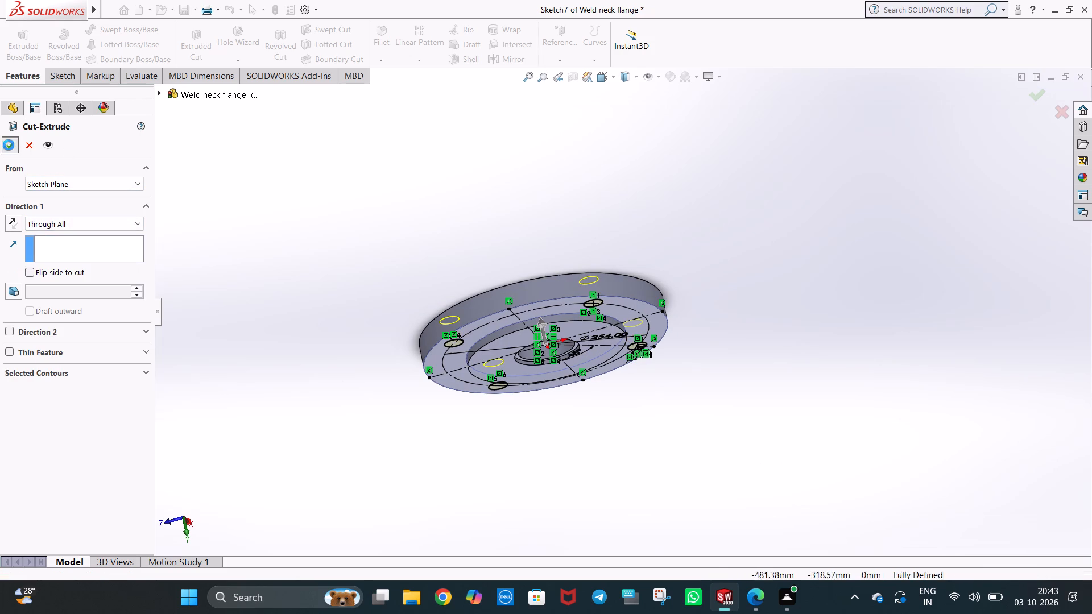
key(ctrl+7)
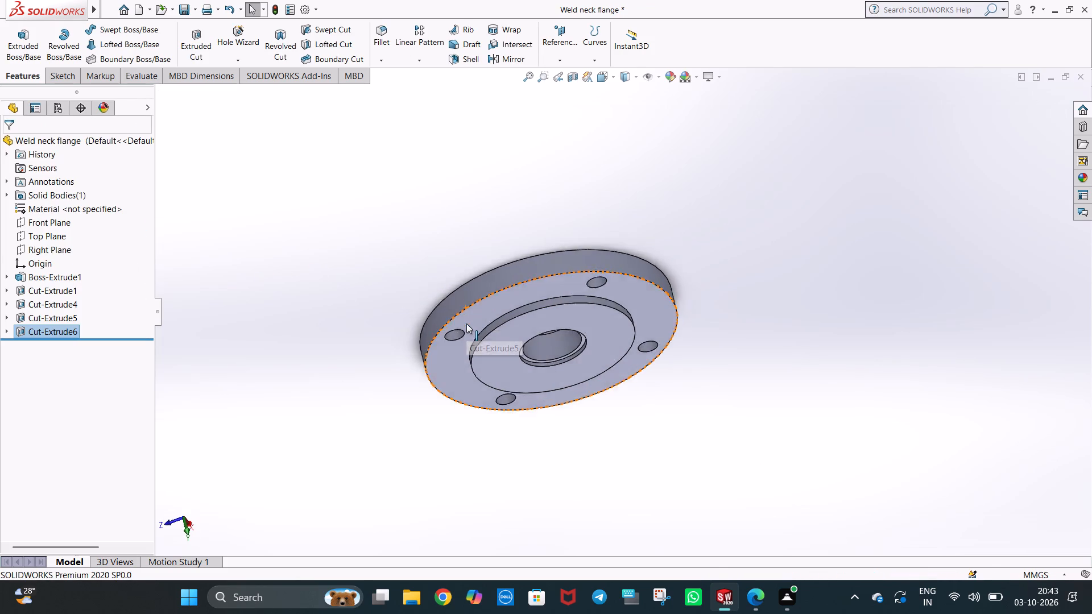
click(861, 273)
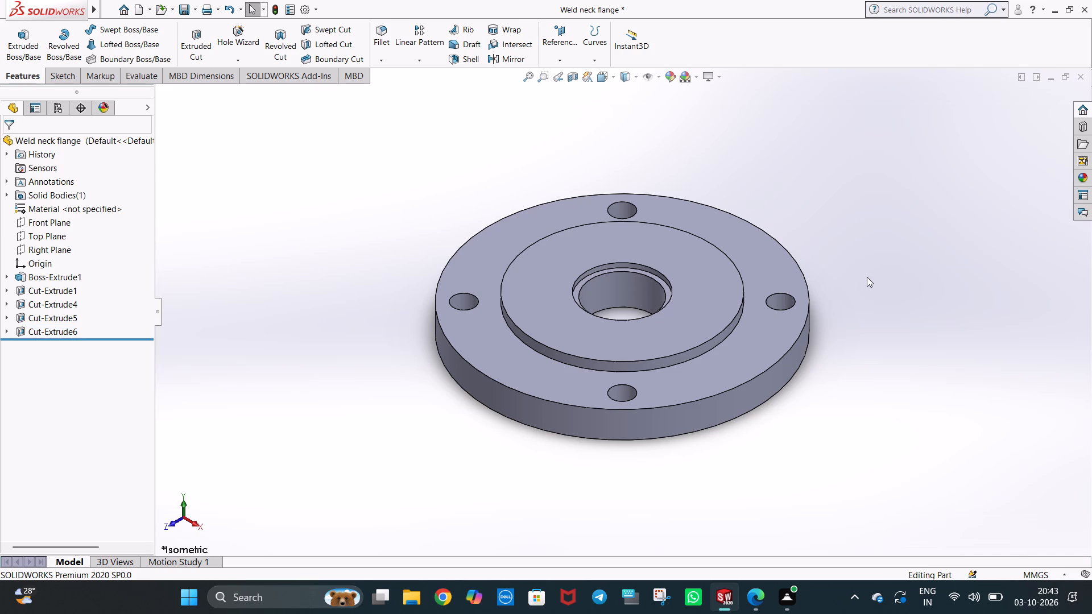
Start a new sketch on the flat ring-shaped raised face around the bore, viewed face-on.
right_click(708, 296)
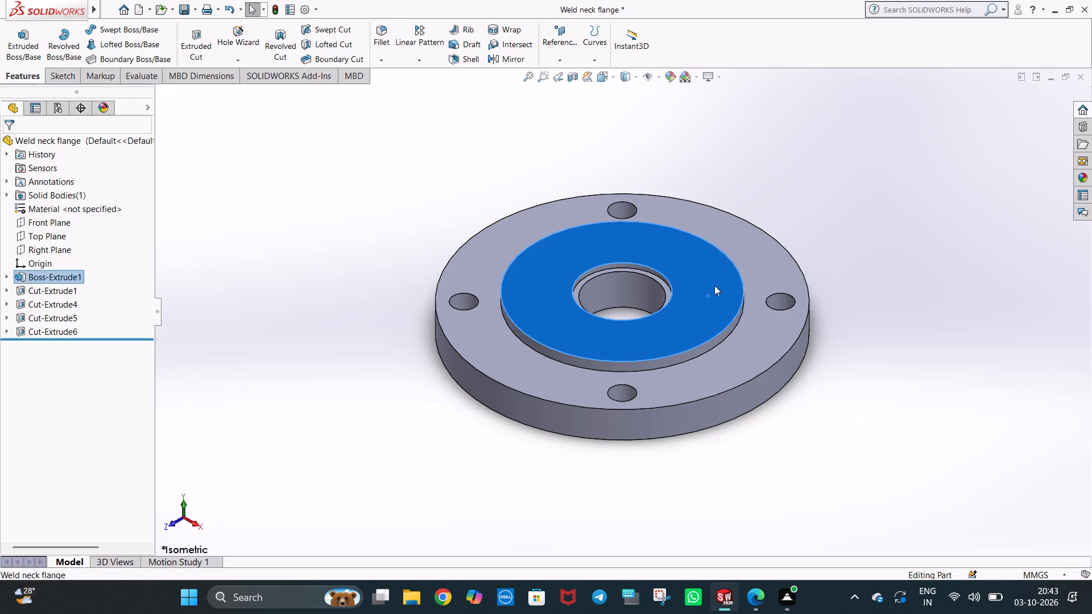
click(734, 279)
key(ctrl+8)
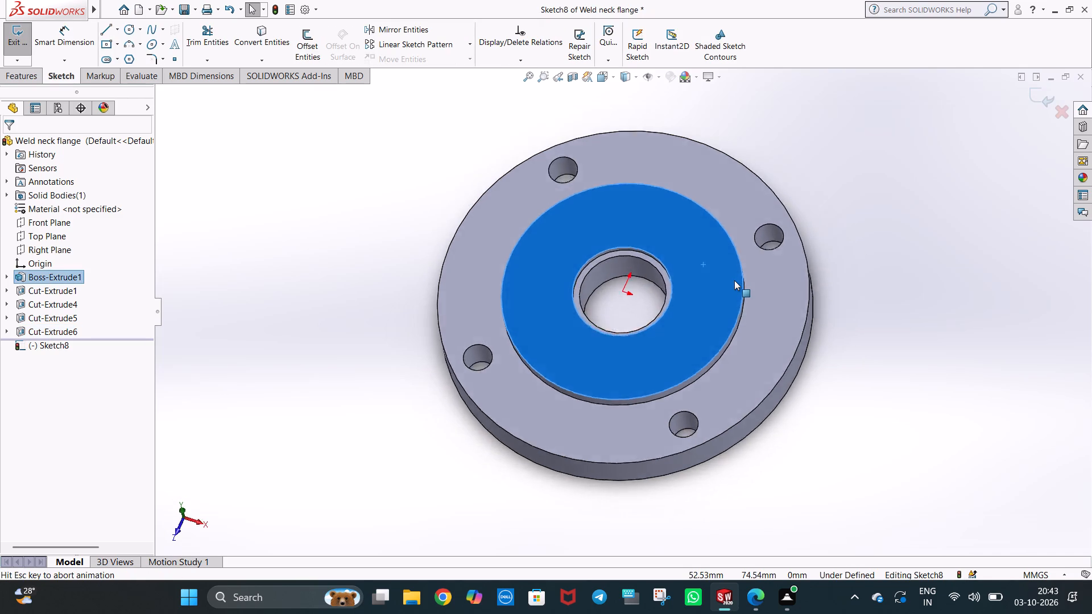
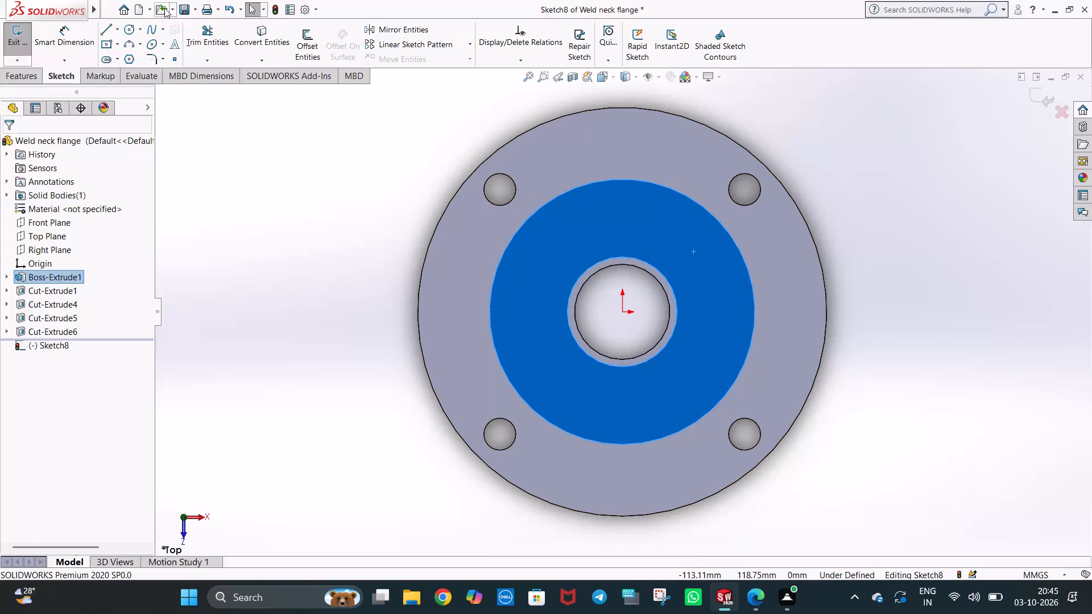
Sketch a line at a 22.5° angle from the origin to the flange's outer edge, 150 mm long.
click(119, 27)
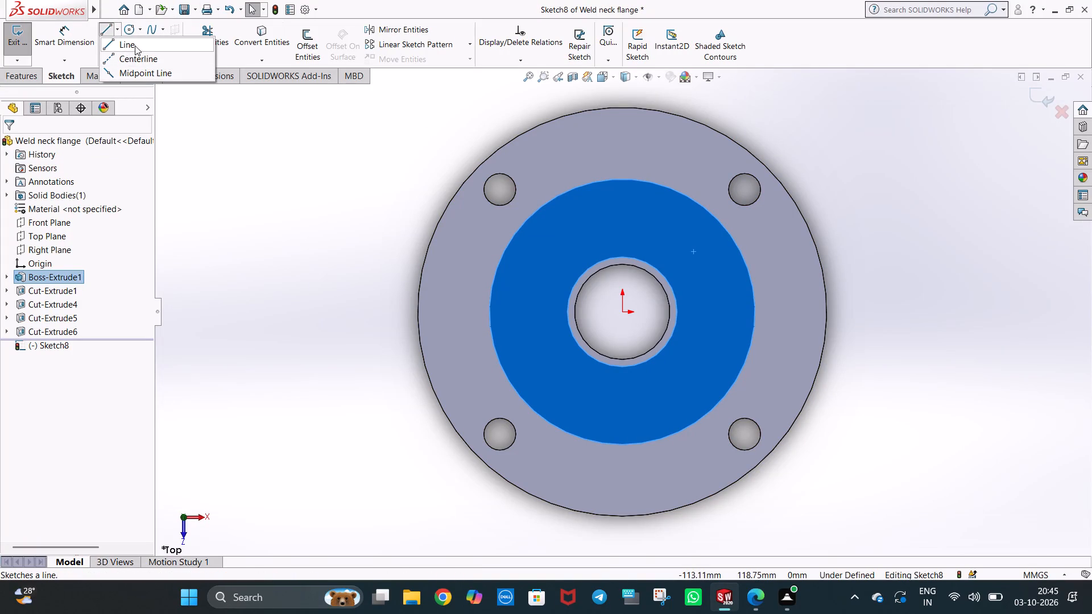
click(135, 42)
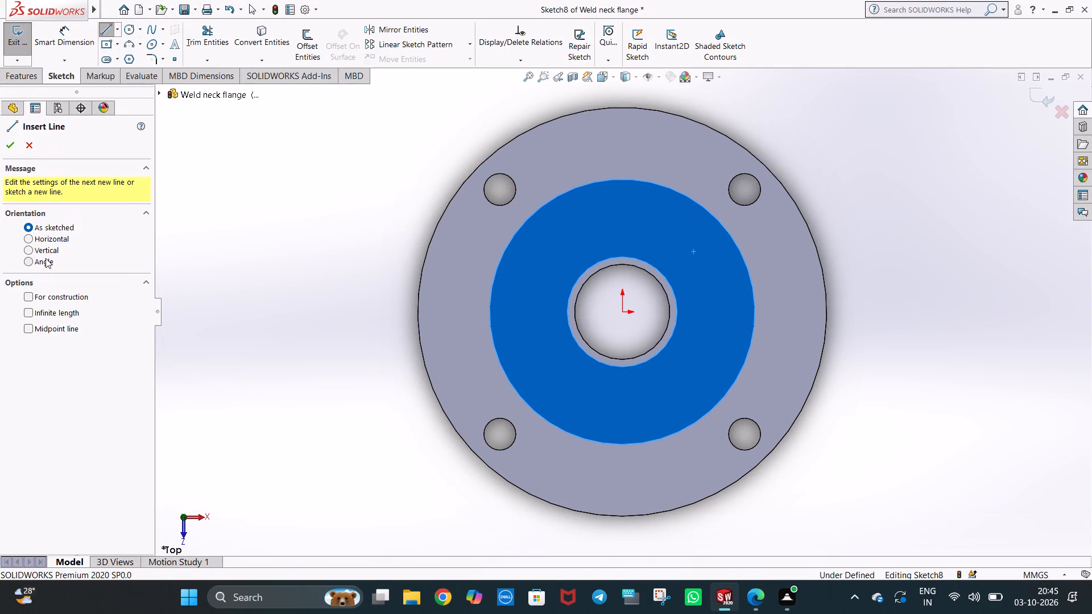
click(45, 258)
text(22.5)
key(Return)
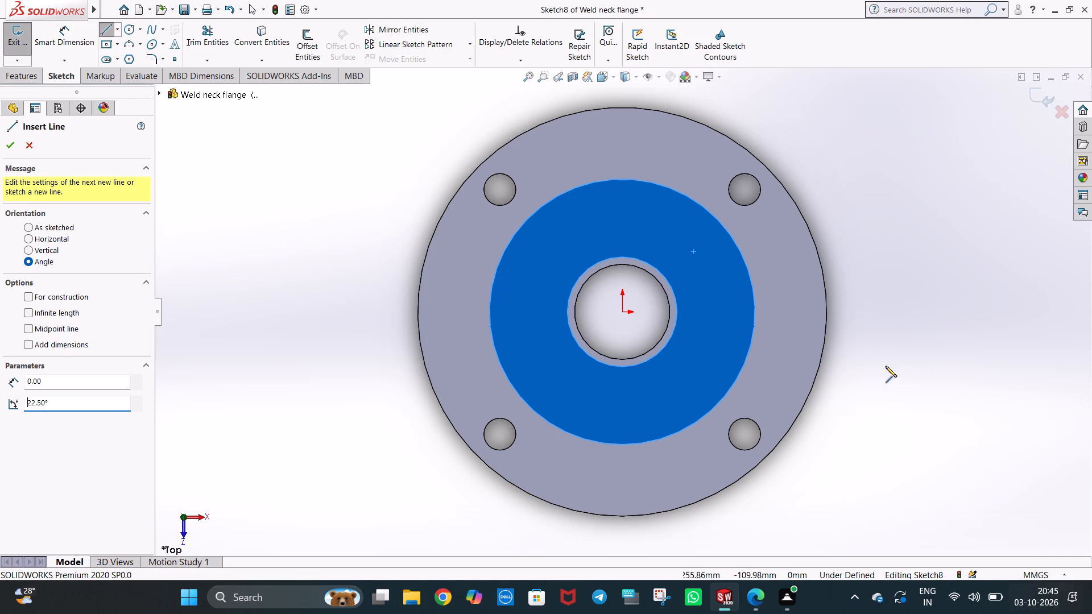
click(622, 310)
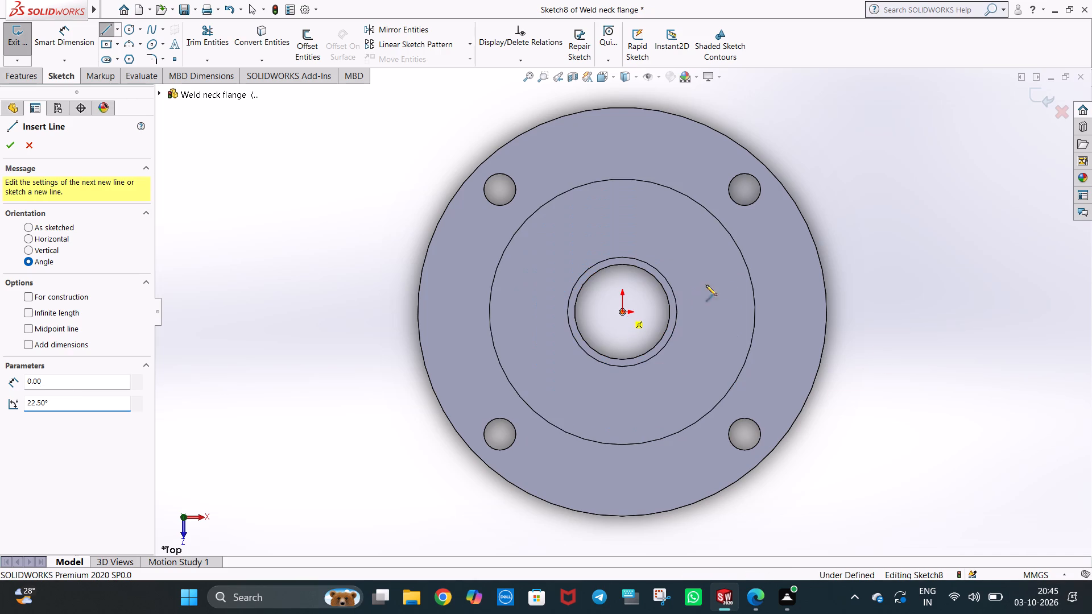
click(810, 234)
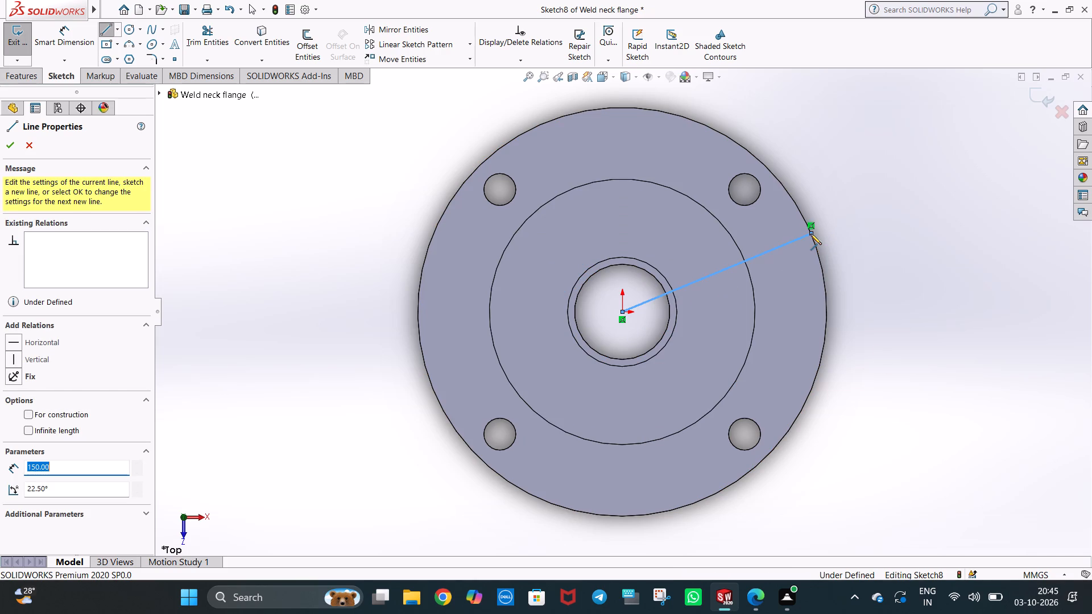
key(Escape)
Convert the angled line from the origin to construction geometry.
right_click(776, 247)
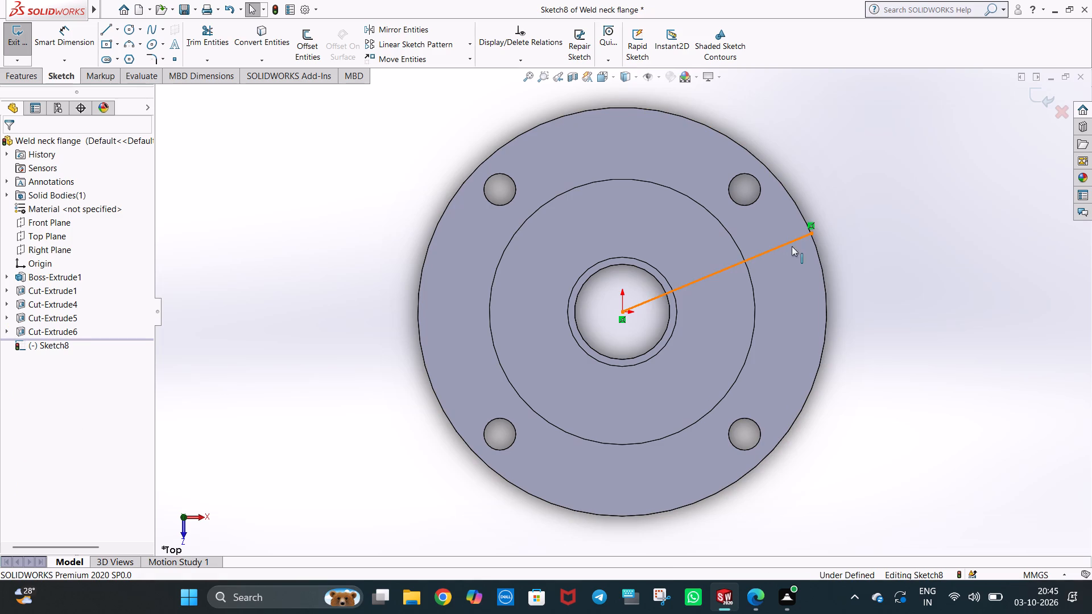
click(804, 234)
click(862, 282)
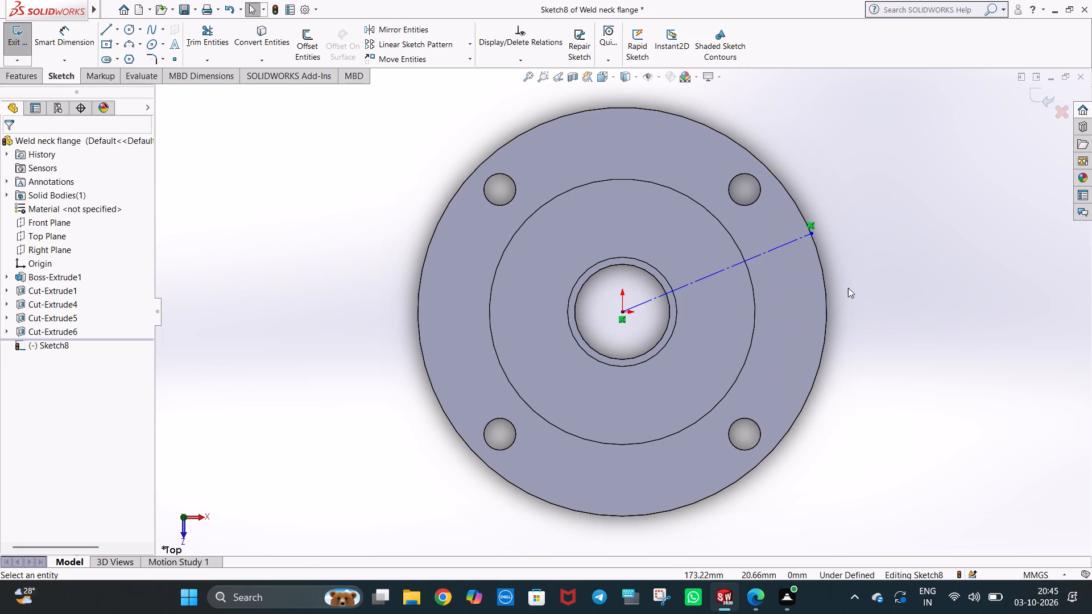
Sketch a horizontal centerline from the origin to the rightmost quadrant point of the flange's outer edge.
click(116, 32)
click(126, 57)
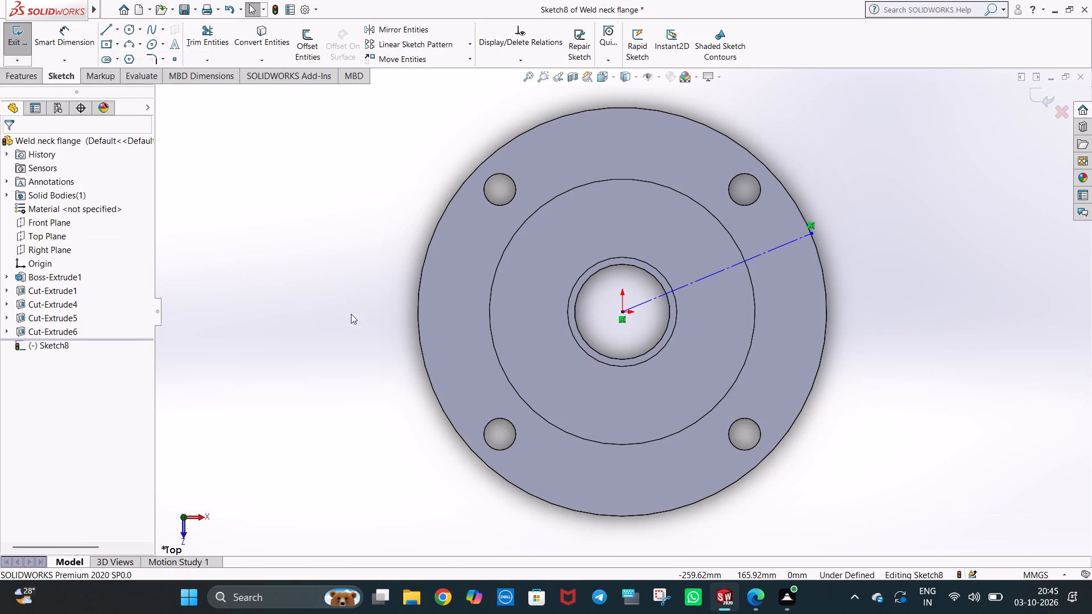
click(621, 312)
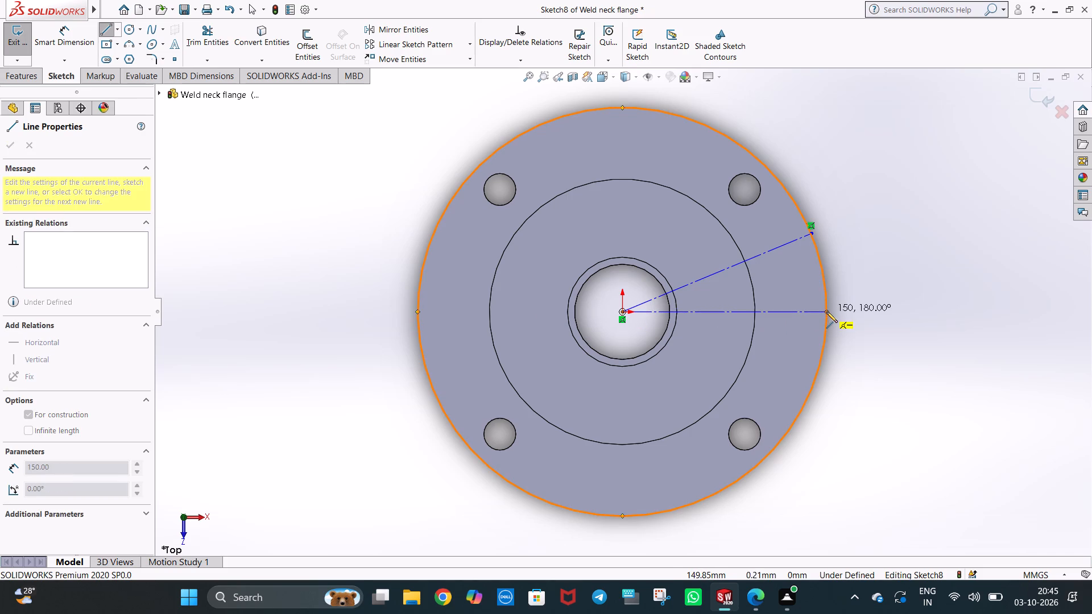
click(826, 312)
key(Escape)
click(850, 294)
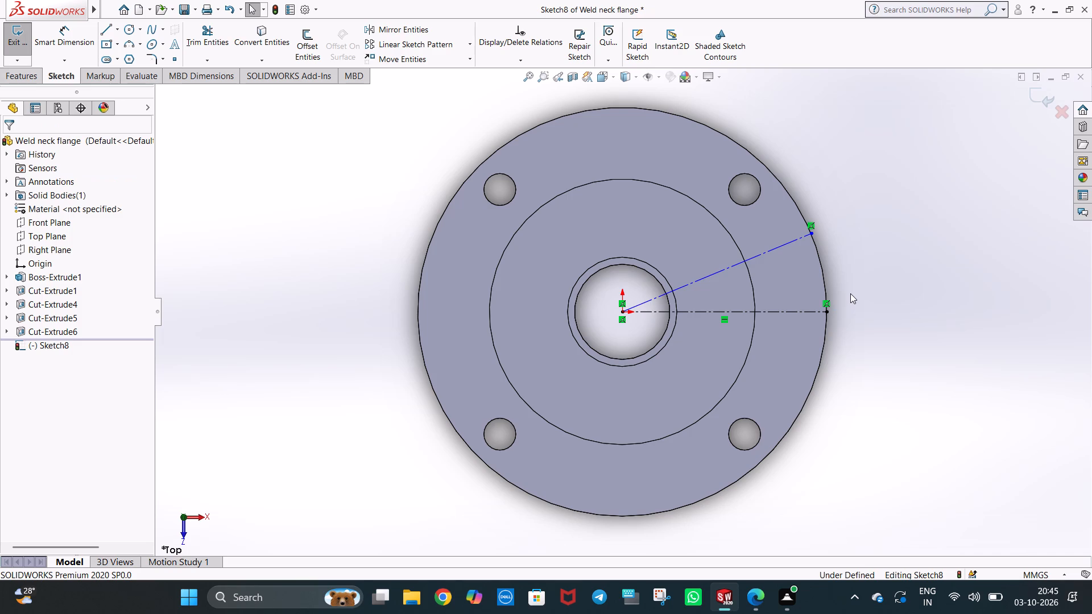
click(912, 289)
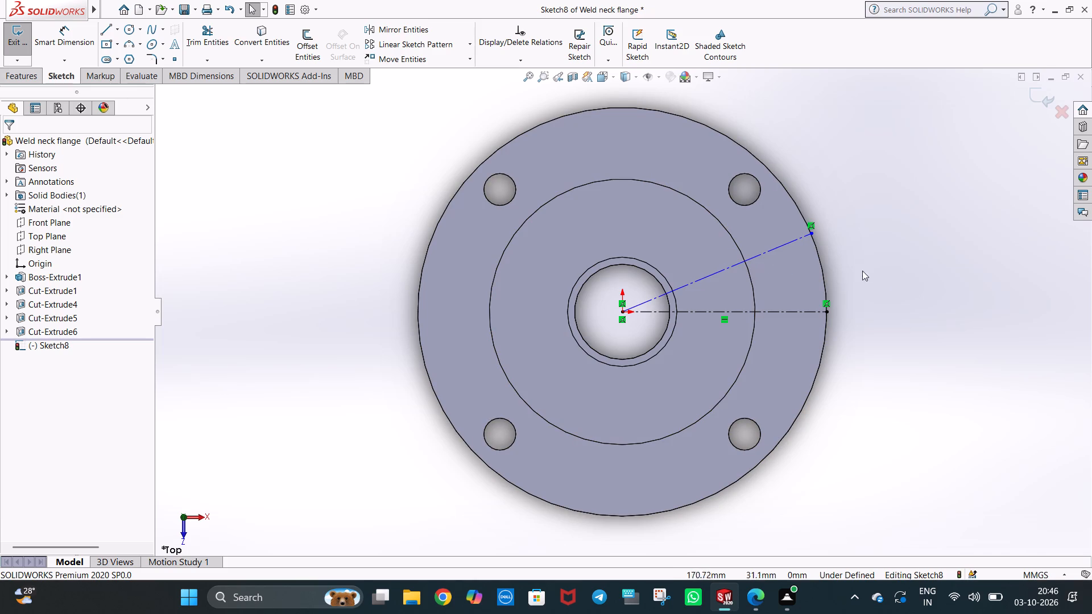
click(903, 248)
Set the angled centerline's angle to 20°.
click(792, 240)
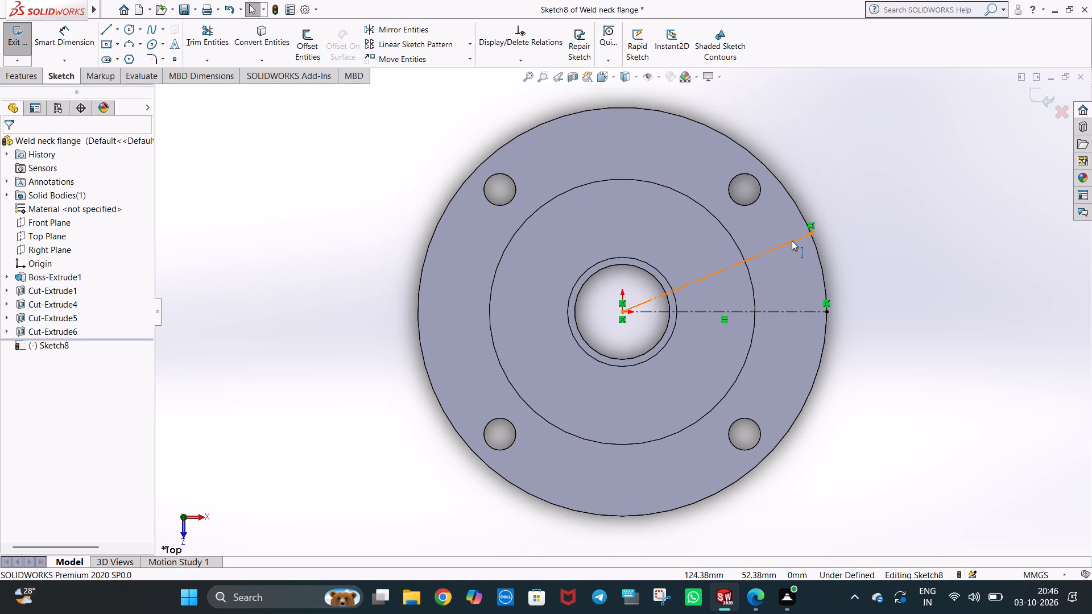
drag(69, 432, 30, 443)
key(0)
key(Return)
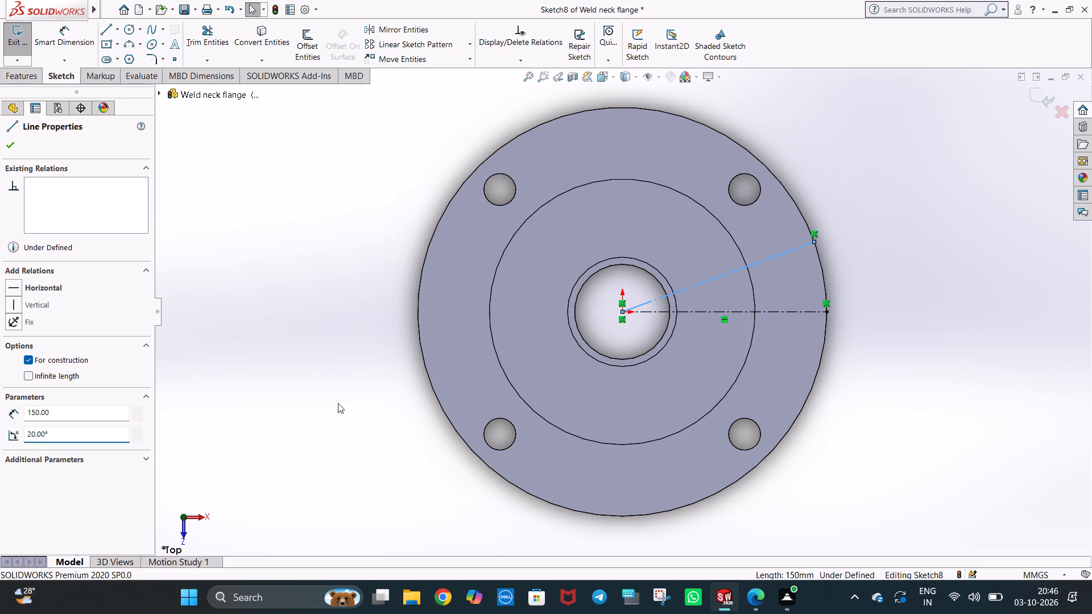
click(857, 188)
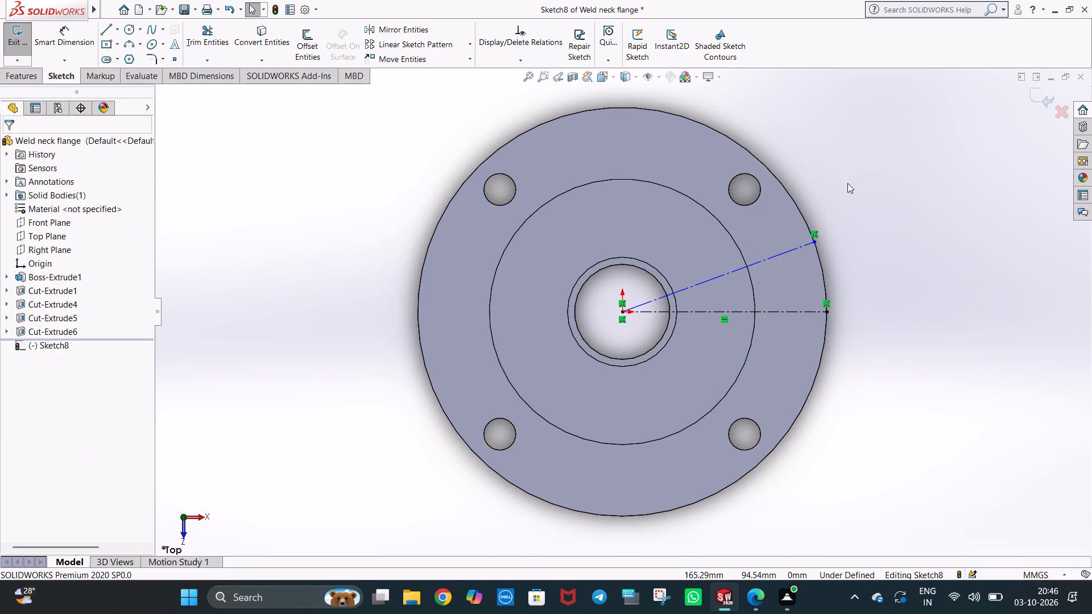
click(208, 204)
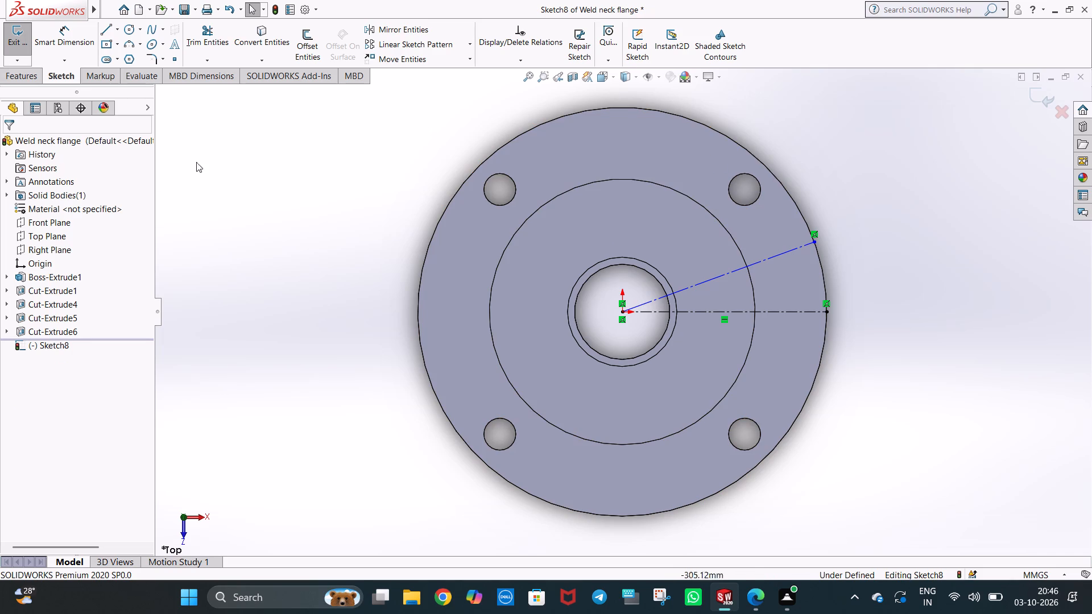
Sketch a vertical centerline across the full flange, from the outer edge's top quadrant point to its bottom one.
click(119, 30)
click(131, 58)
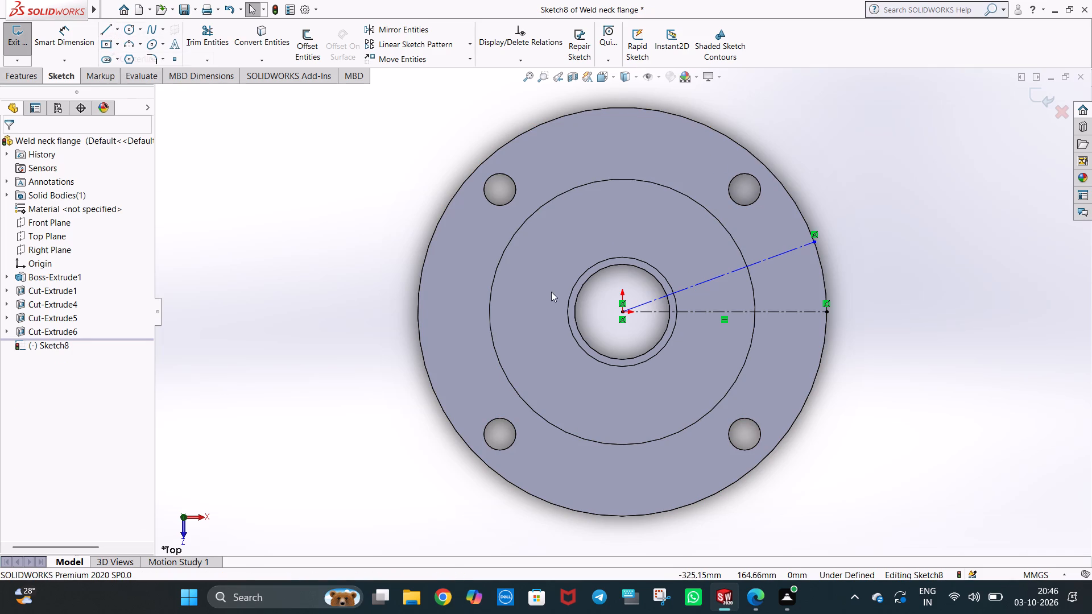
click(621, 107)
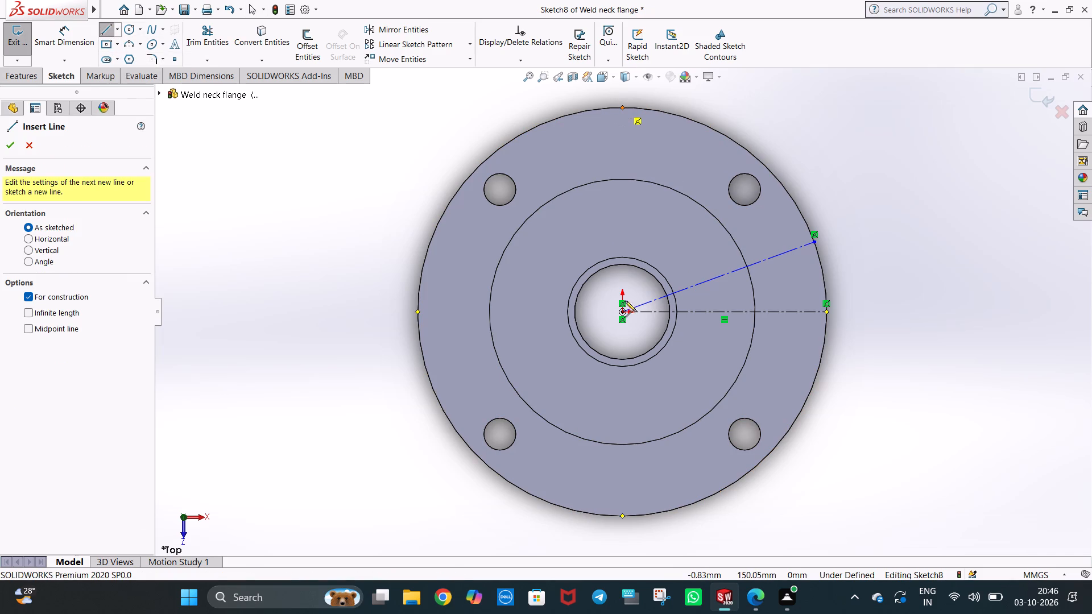
click(622, 517)
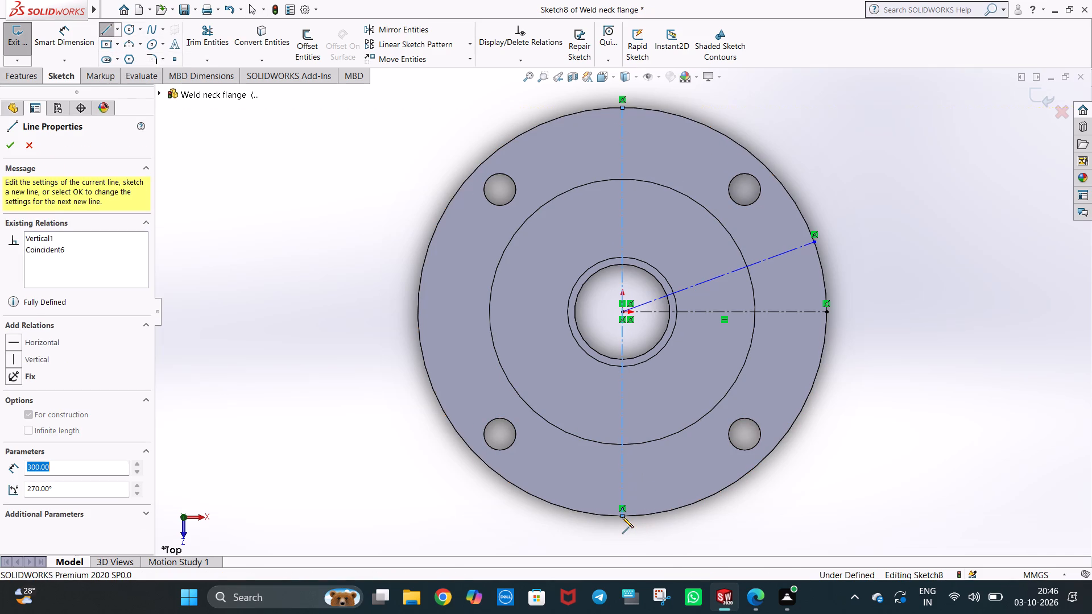
key(grave)
key(Escape)
key(Escape)
key(Escape)
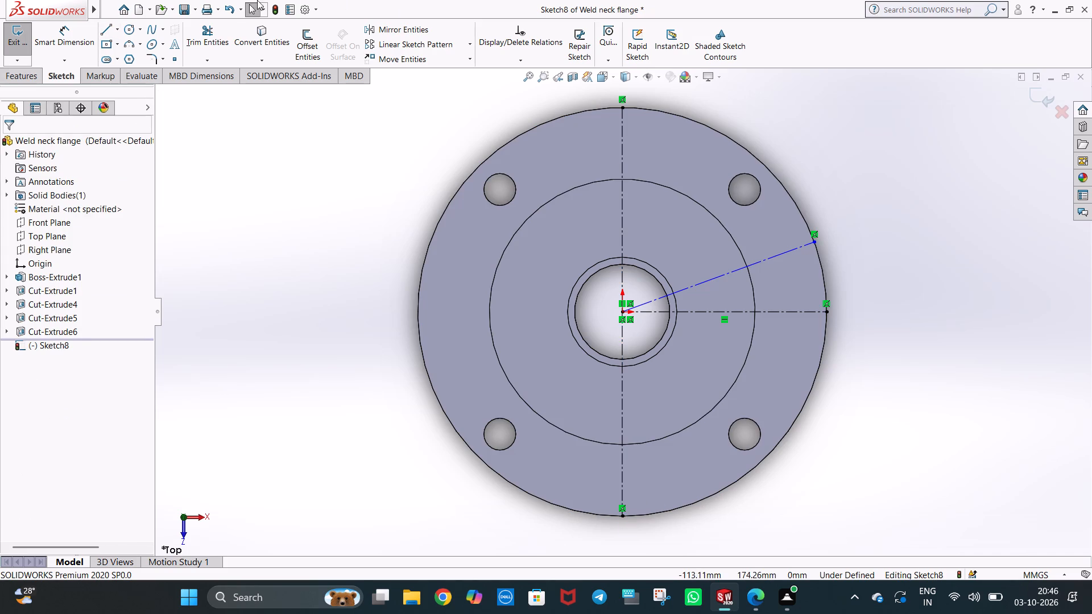
Sketch a horizontal centerline from the outer edge's leftmost quadrant point to the origin.
click(118, 28)
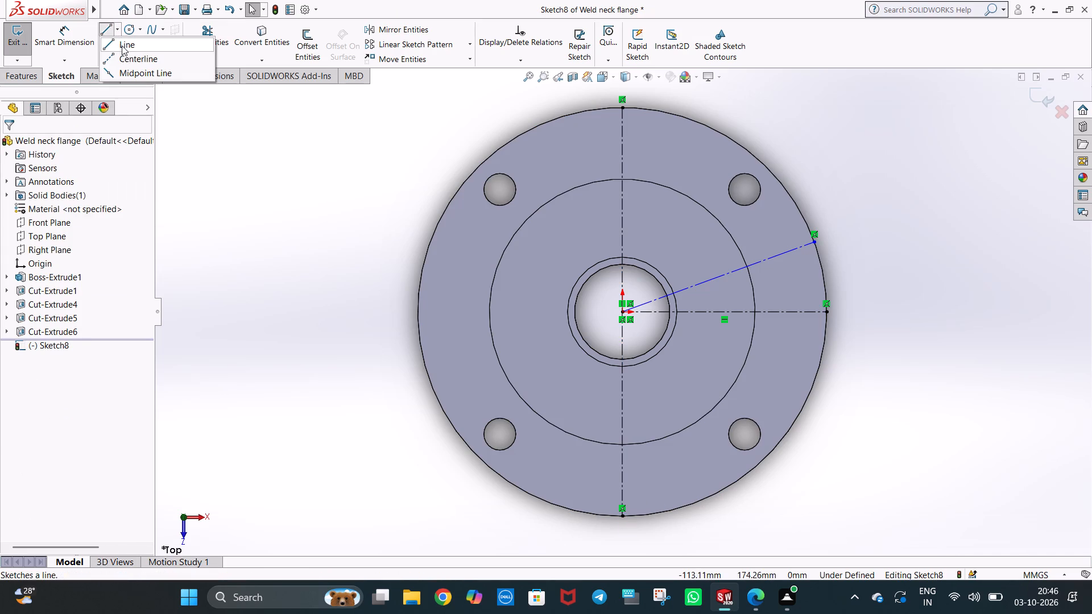
click(127, 58)
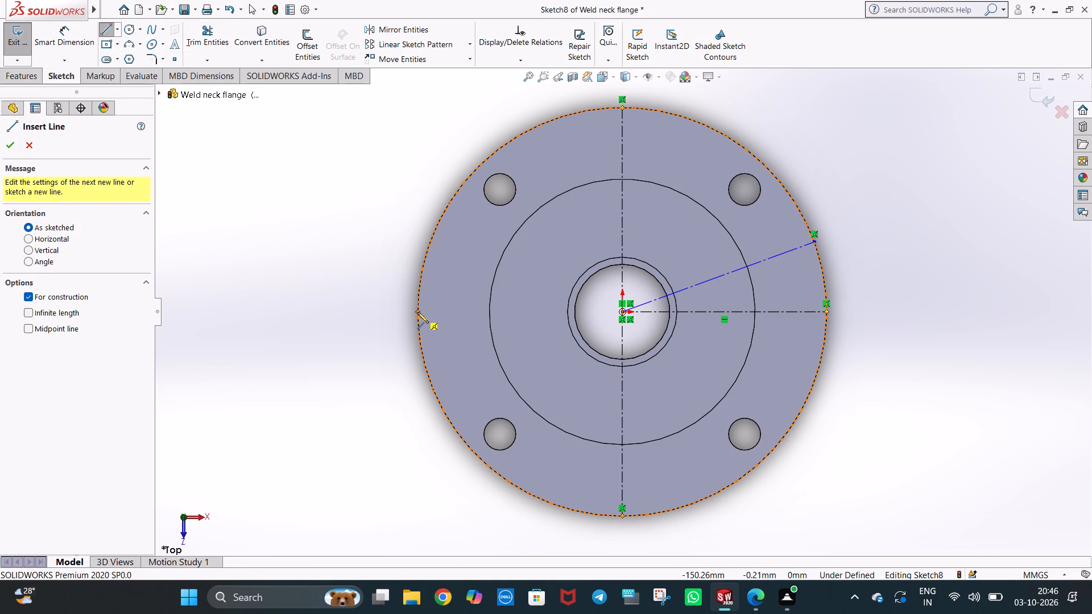
click(417, 312)
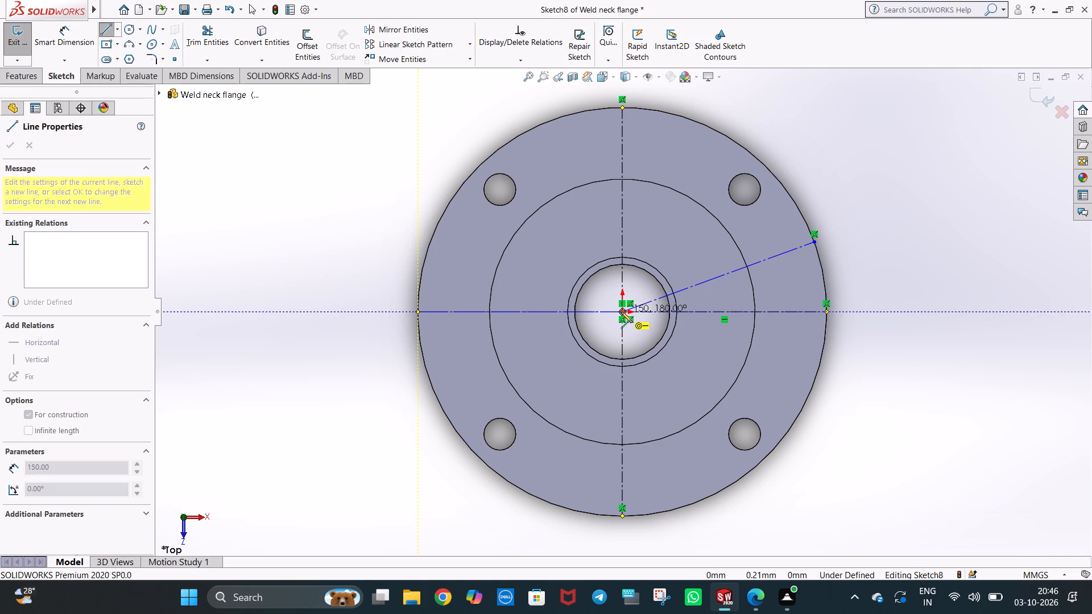
click(621, 312)
key(Escape)
key(Escape)
key(Escape)
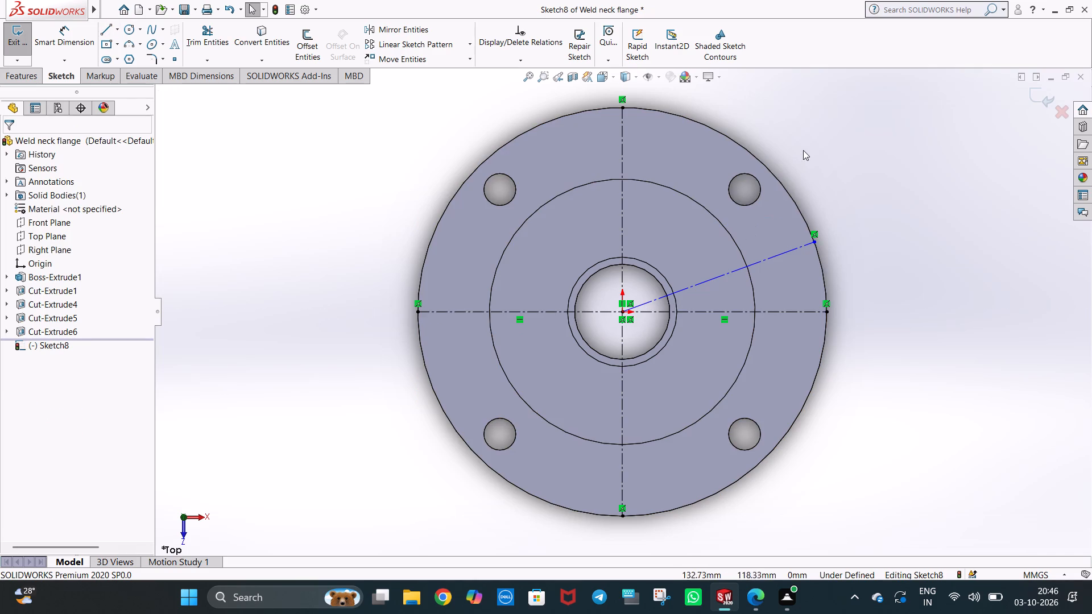
click(803, 150)
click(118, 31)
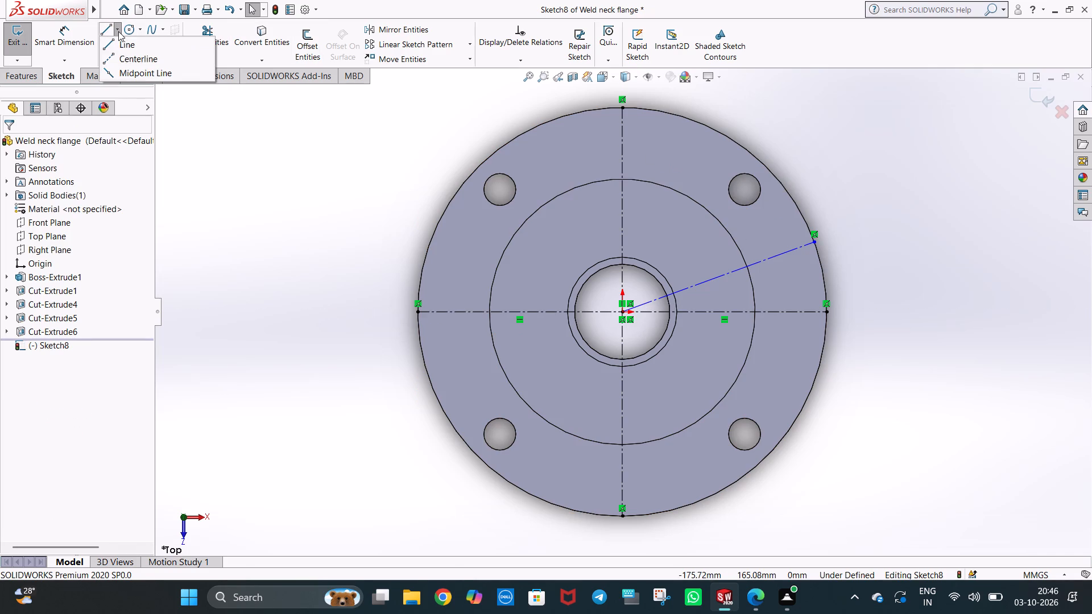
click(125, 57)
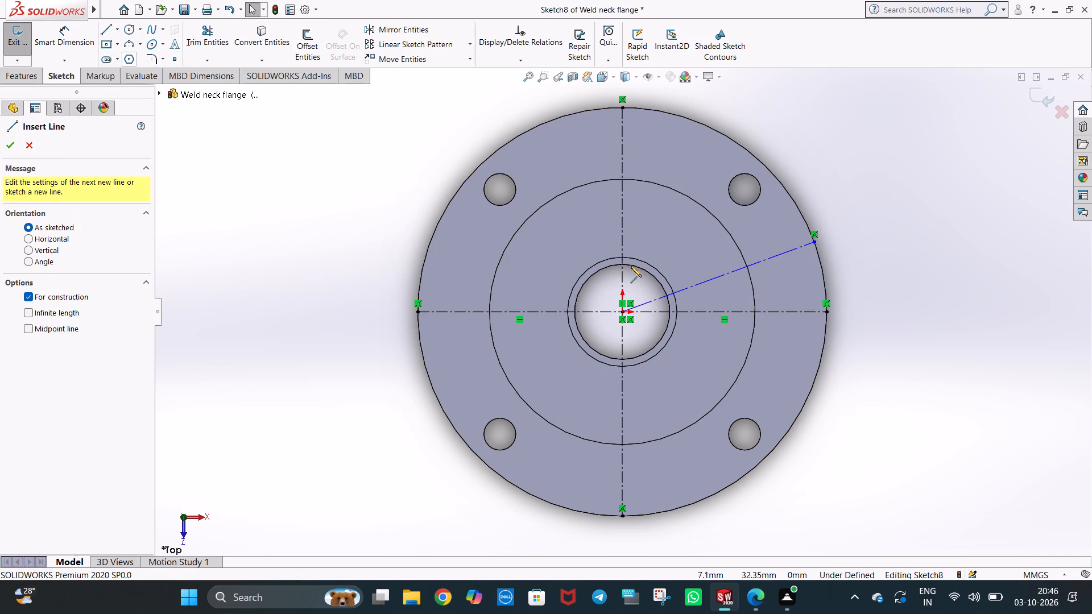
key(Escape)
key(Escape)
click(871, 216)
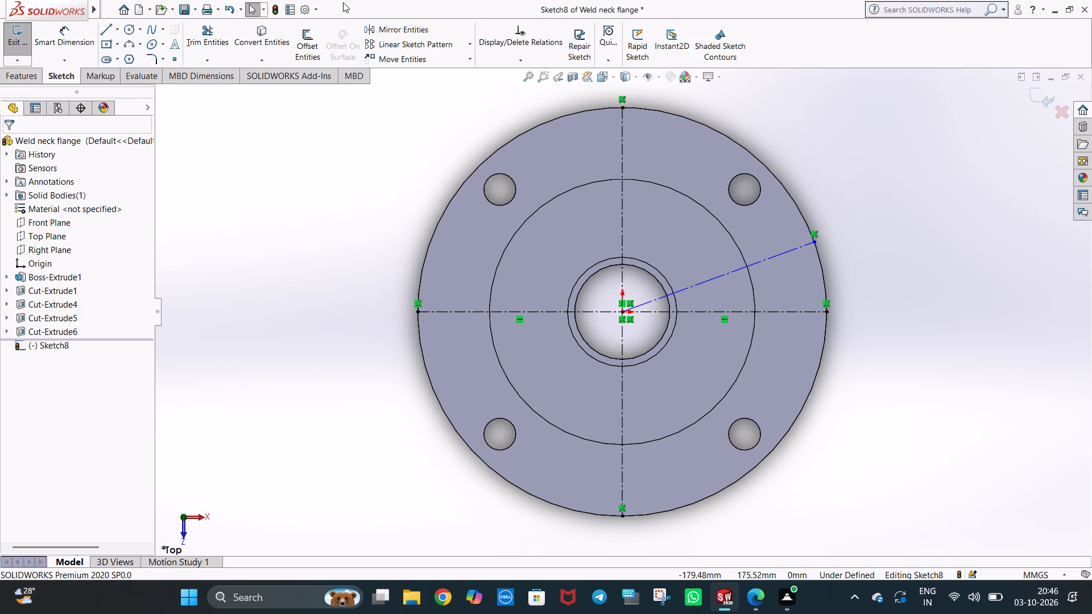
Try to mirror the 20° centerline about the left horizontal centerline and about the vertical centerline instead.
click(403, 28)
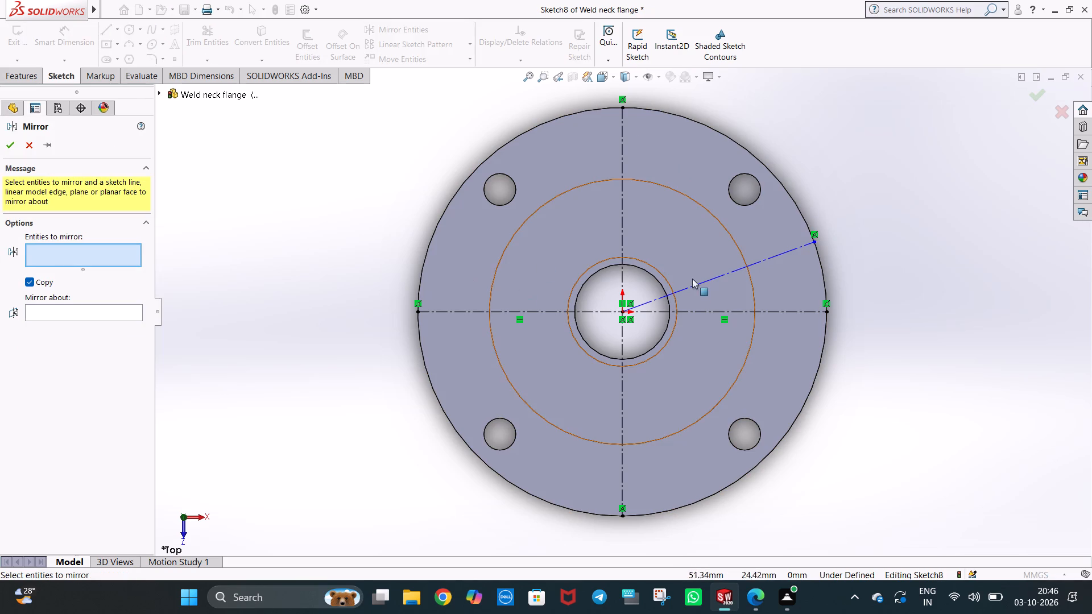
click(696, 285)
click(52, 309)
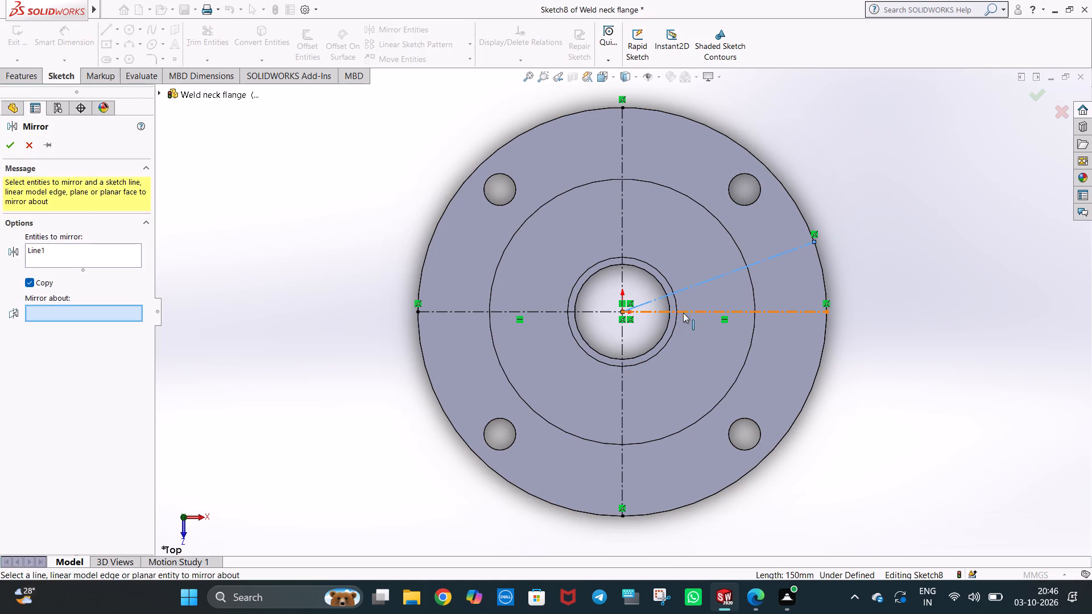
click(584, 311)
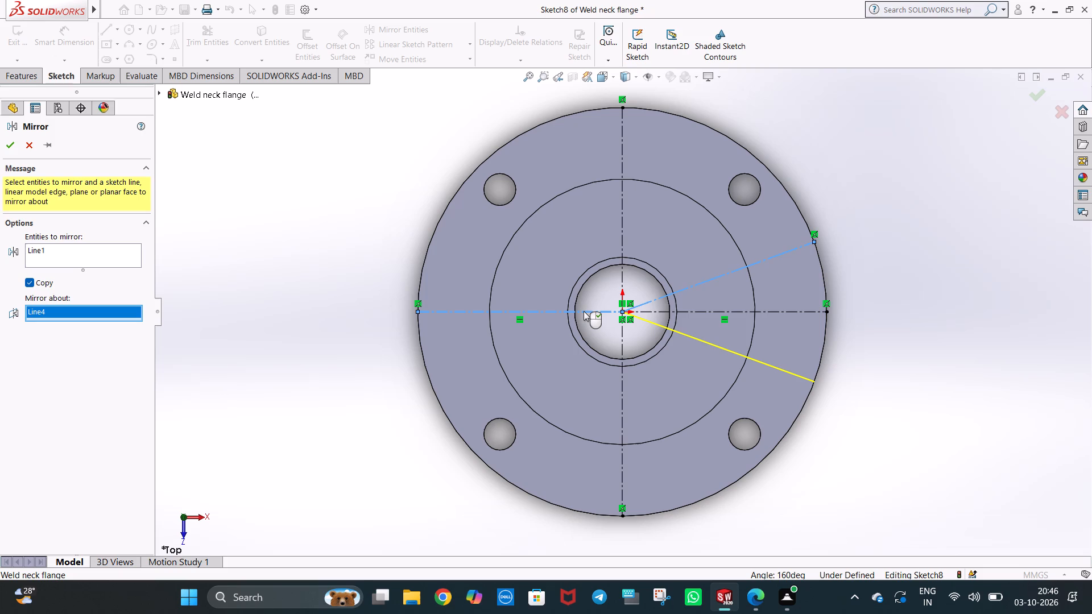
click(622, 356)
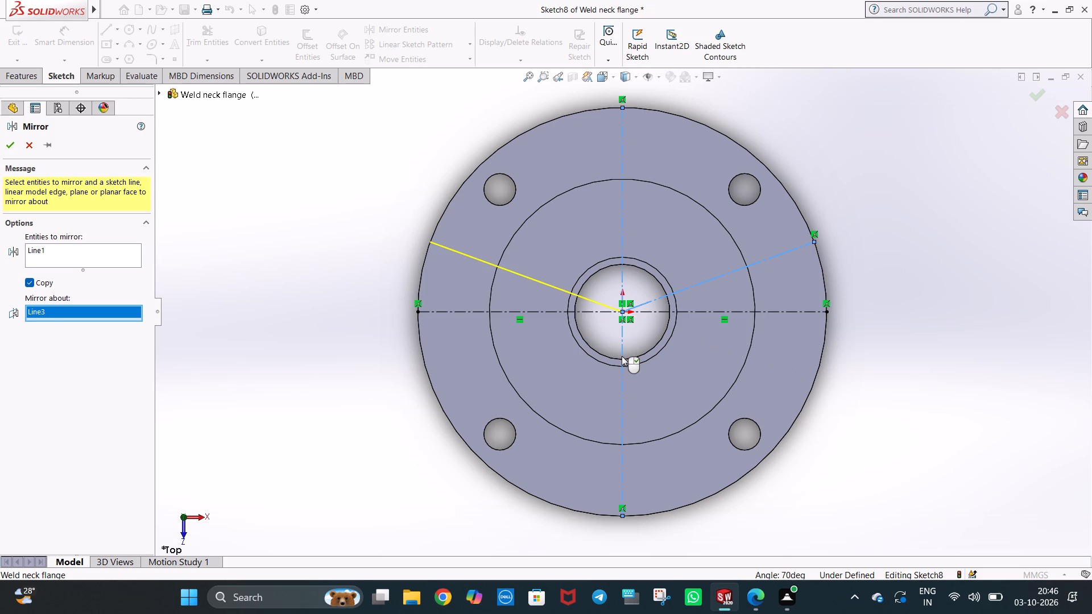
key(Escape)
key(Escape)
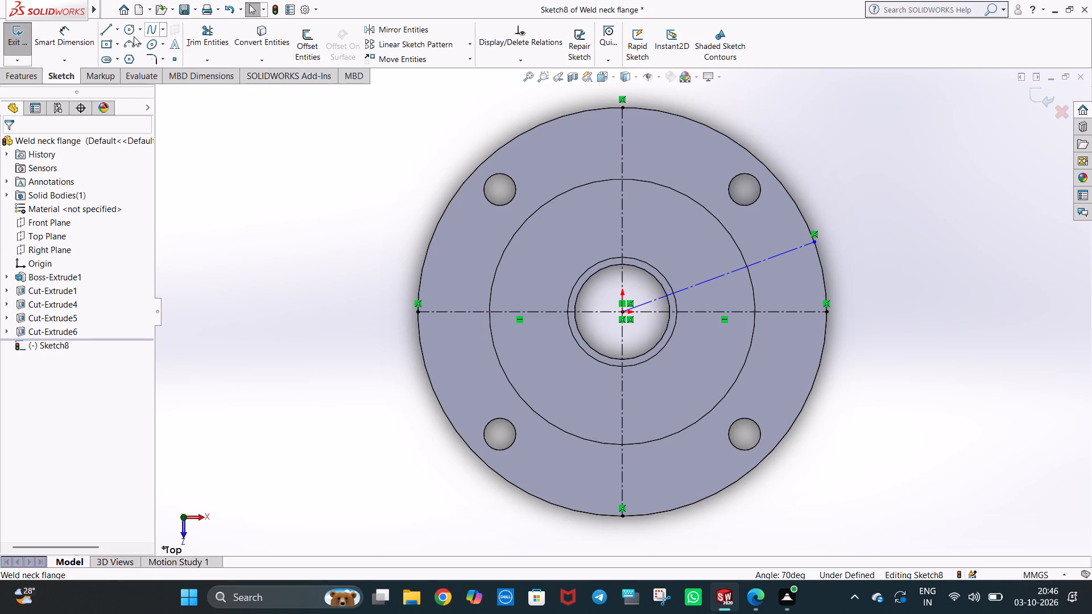
Sketch a centerline from the origin to the outer edge at about 106°, just left of the vertical centerline.
click(119, 29)
click(126, 63)
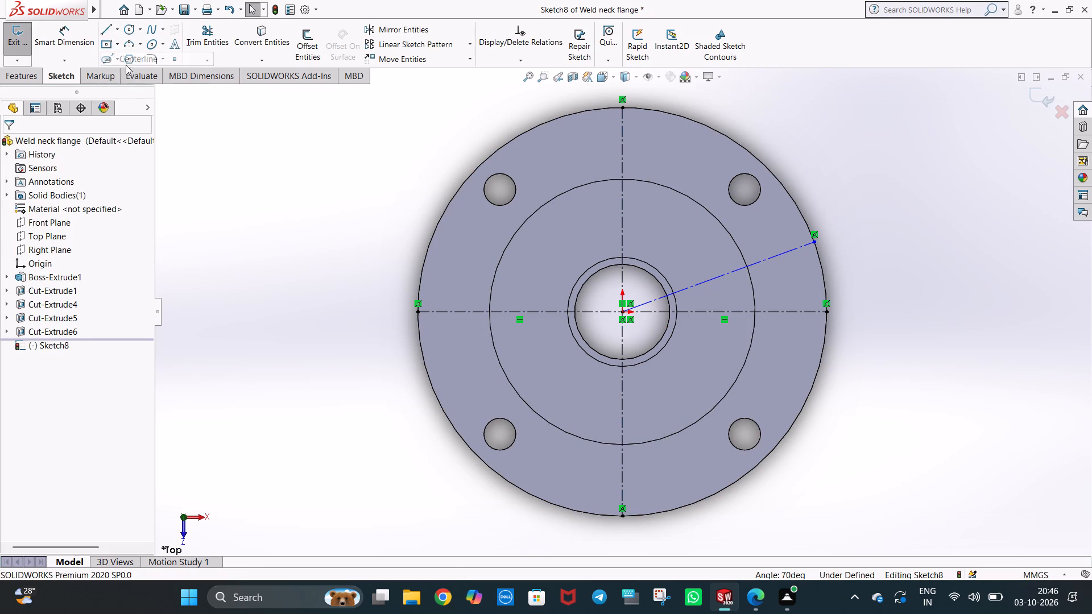
click(622, 313)
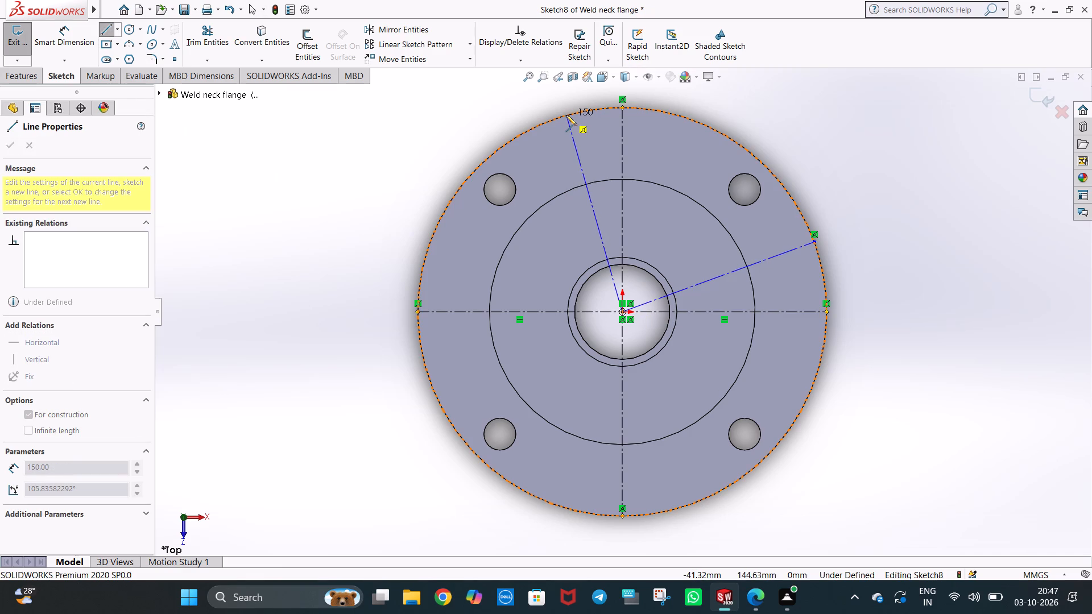
click(566, 115)
key(Escape)
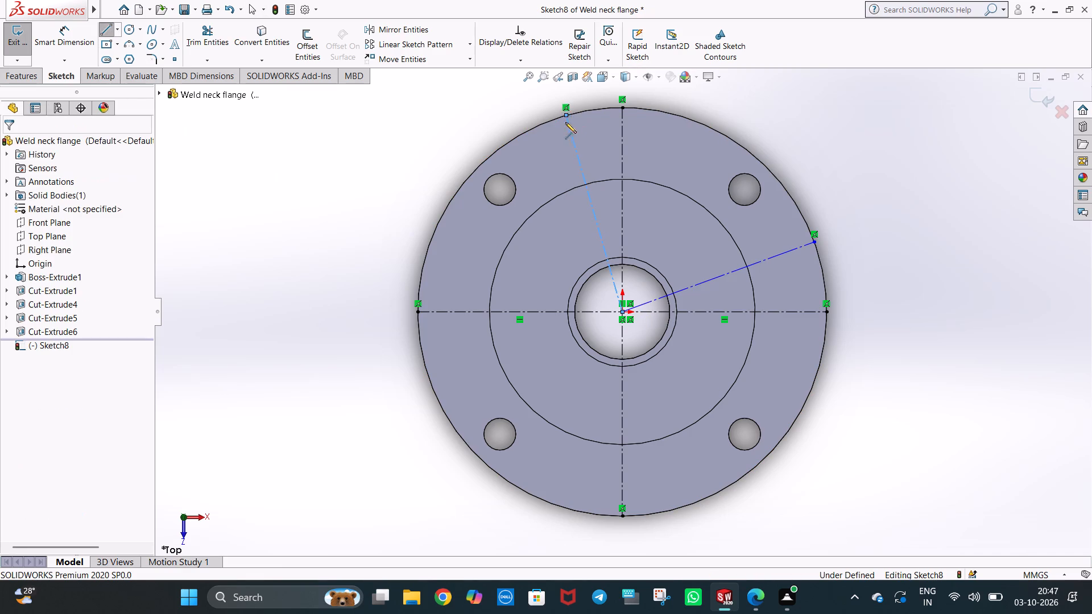
key(Escape)
Set the angle of the centerline just left of the vertical centerline to 110°.
click(570, 135)
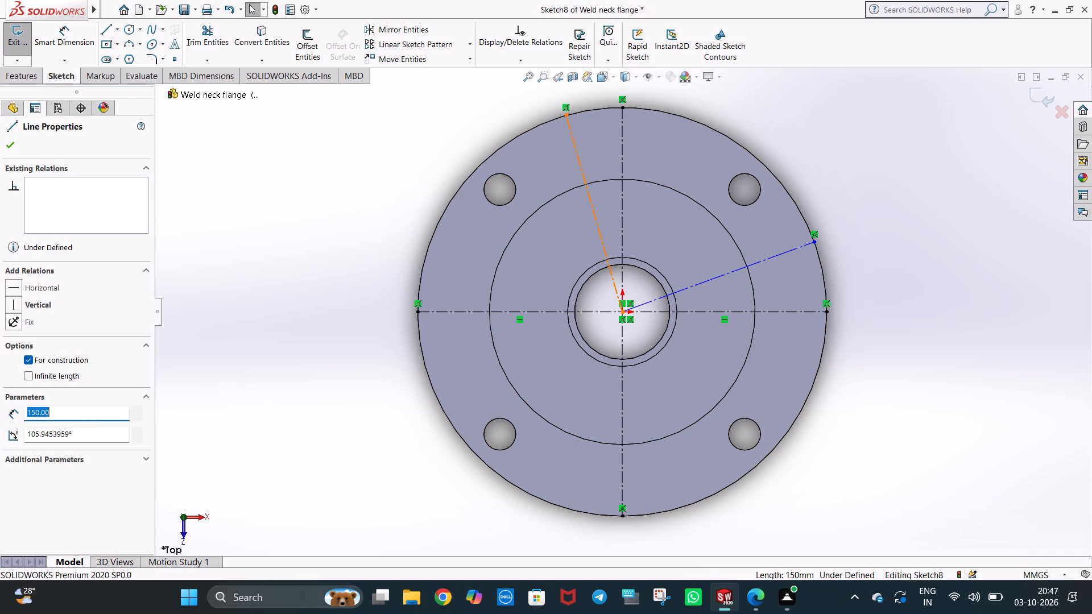
drag(92, 434, 20, 430)
text(110)
key(Return)
click(230, 355)
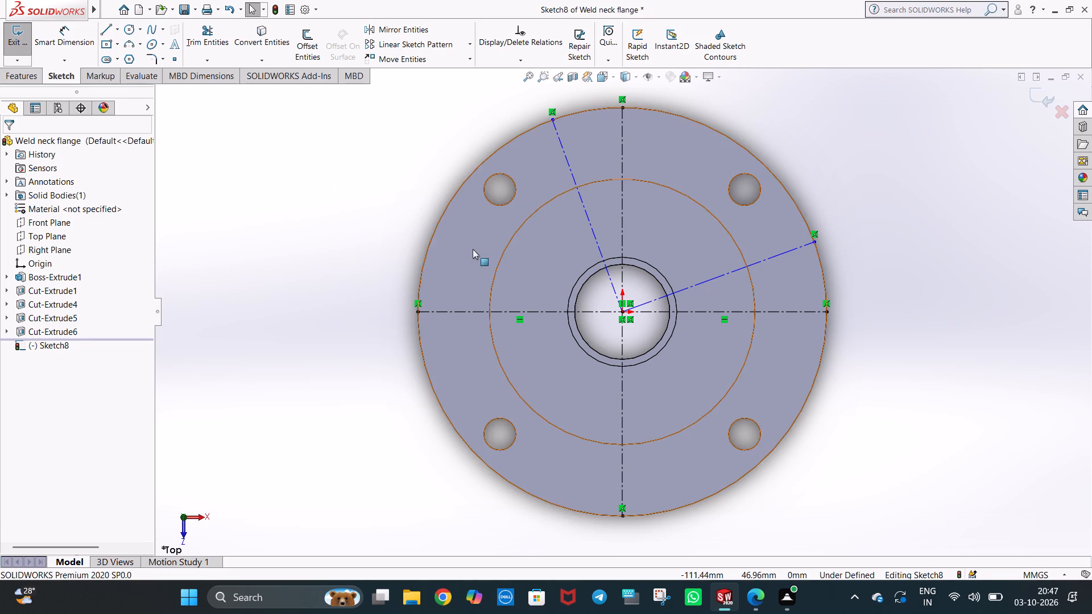
Sketch a centerline from the origin to the outer edge at about 193°, just below the left horizontal centerline.
click(119, 29)
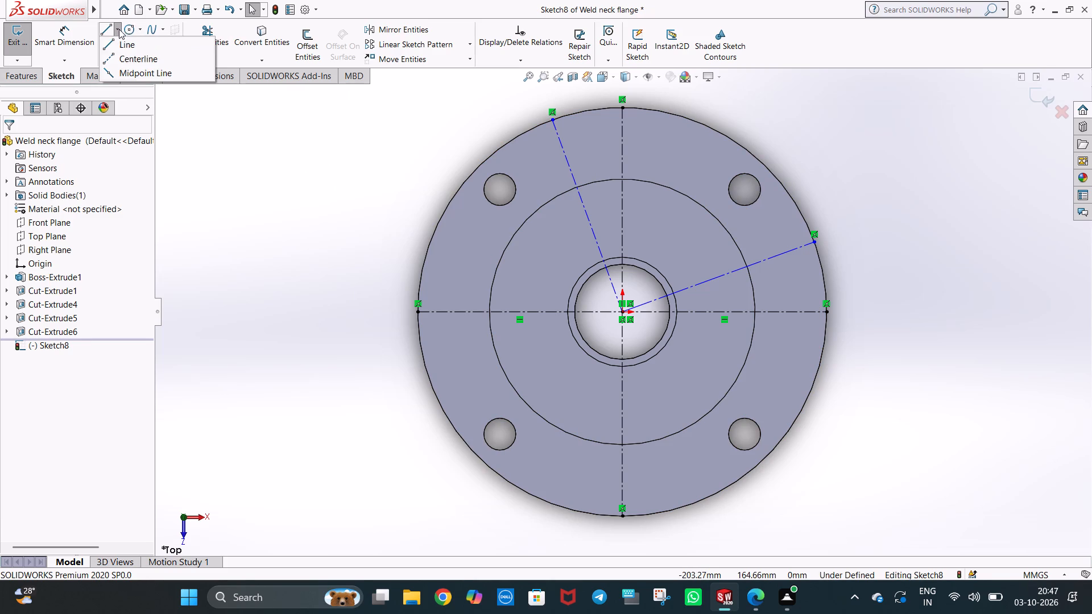
click(125, 57)
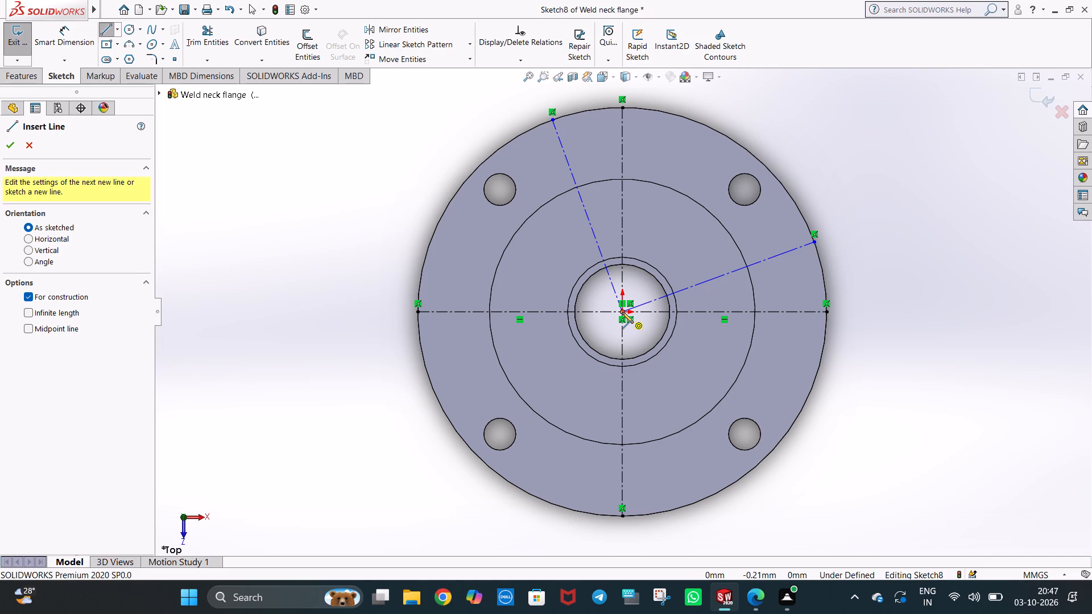
click(622, 312)
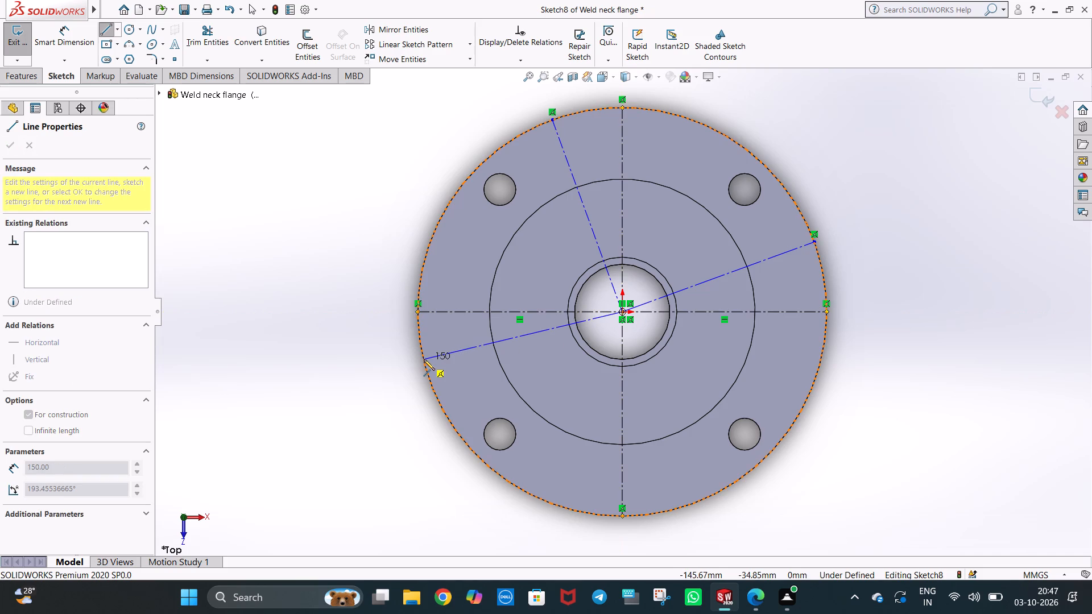
click(424, 359)
key(Escape)
key(Escape)
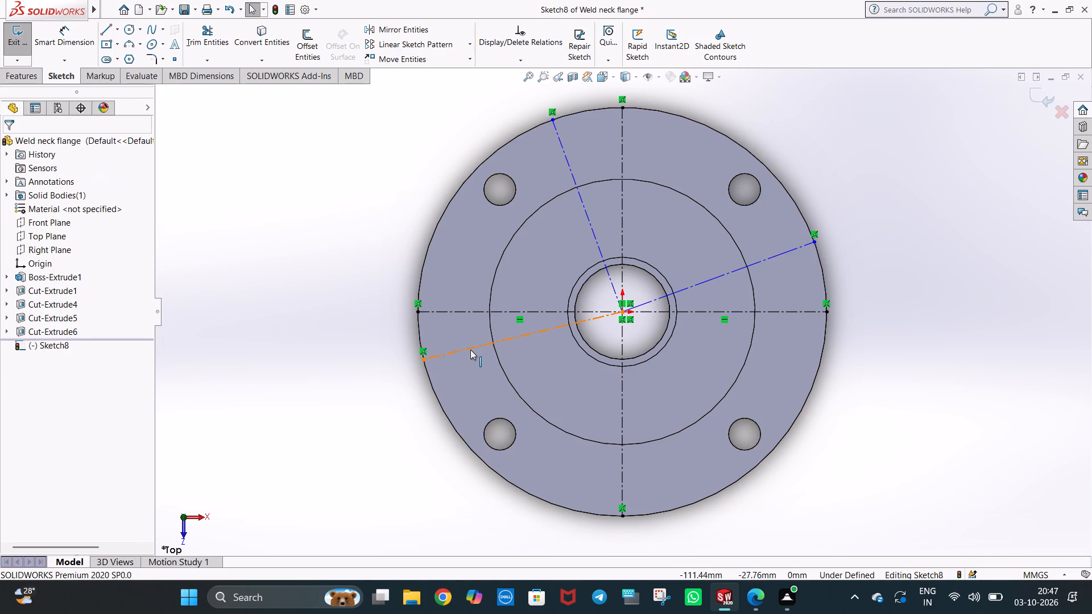
Set the angle of the centerline just below the left horizontal centerline to 200°.
click(470, 349)
drag(93, 429, 13, 446)
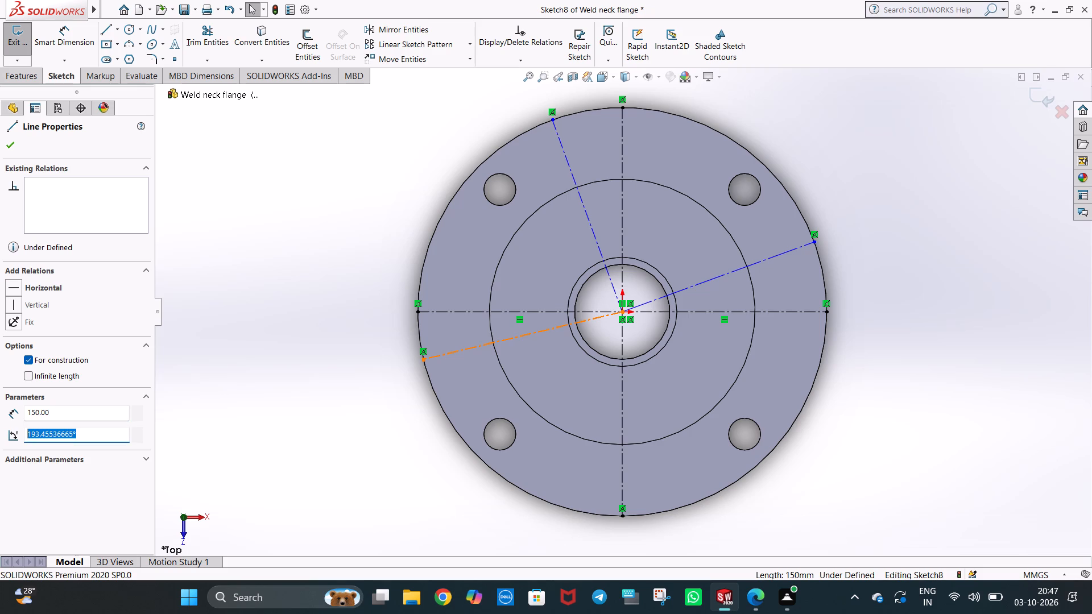
drag(13, 446, 11, 446)
text(200)
key(Return)
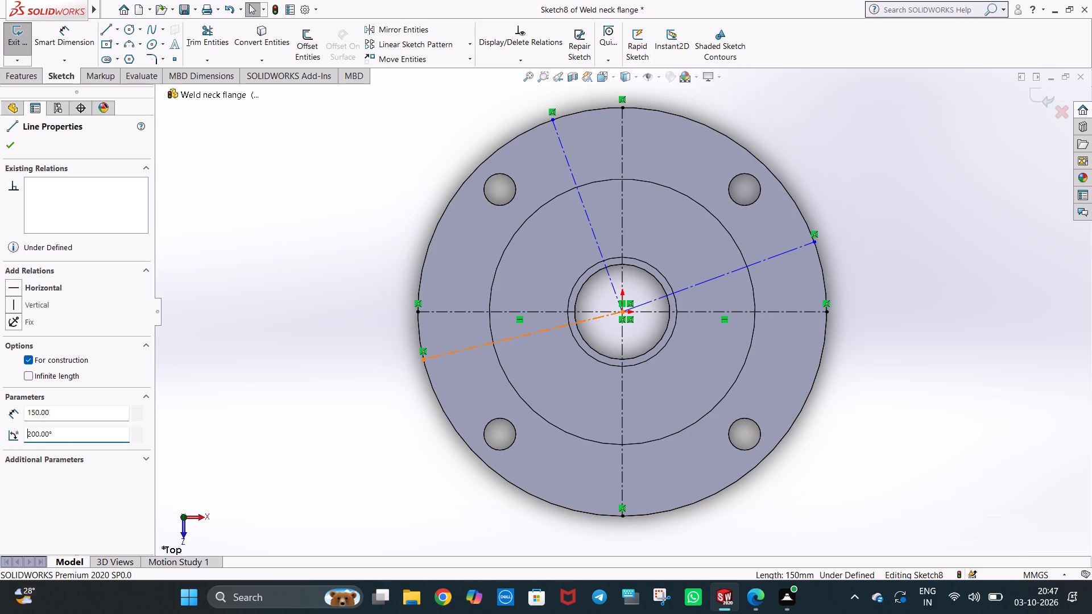
key(Escape)
click(245, 274)
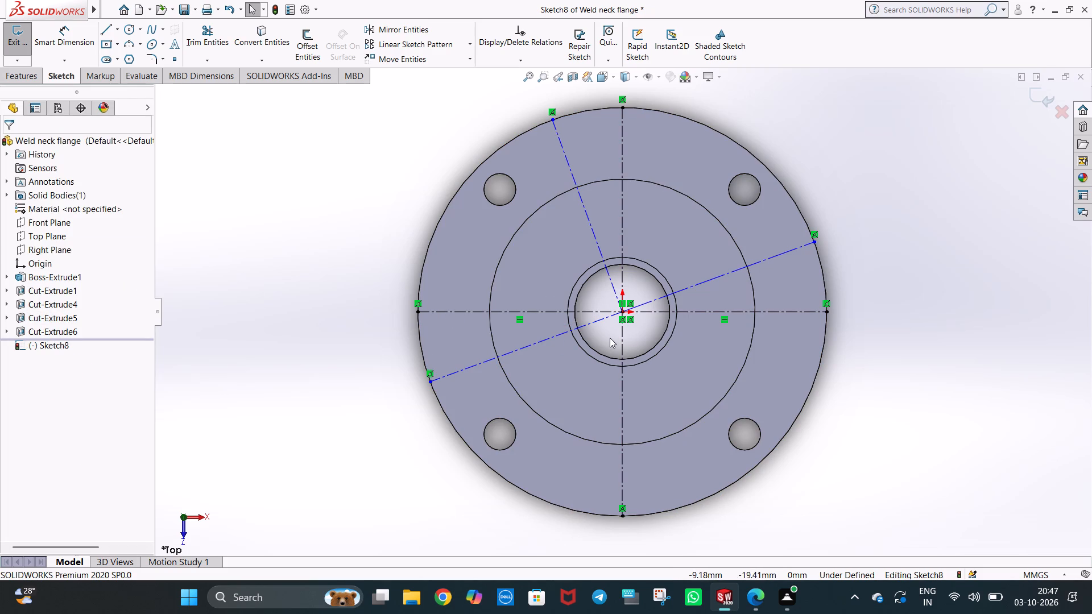
Sketch a centerline from the origin to the outer edge at about 287°, just right of the lower vertical centerline.
click(118, 30)
click(126, 55)
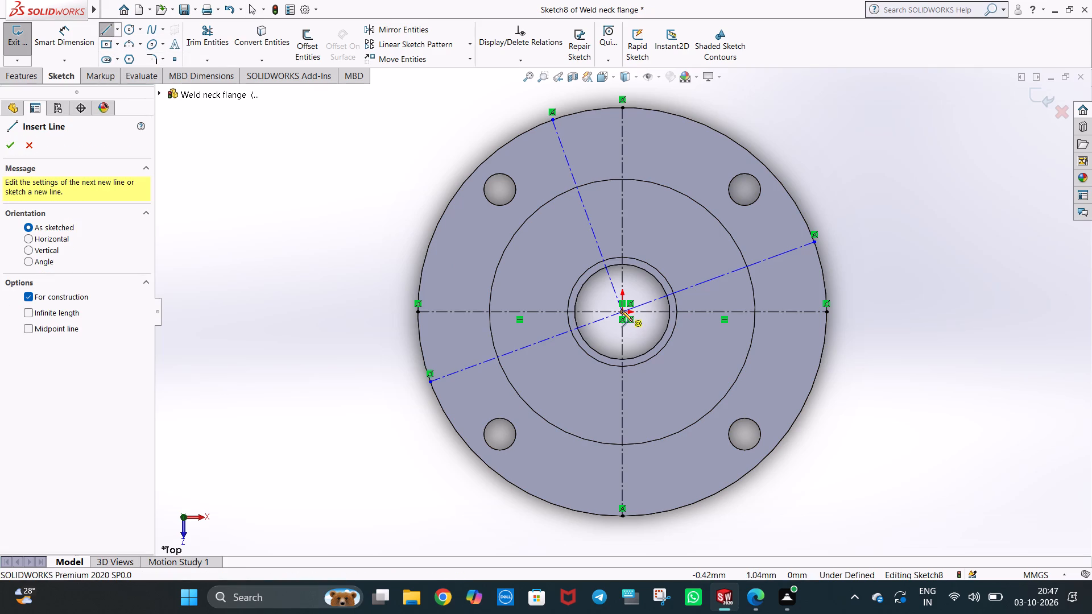
click(622, 312)
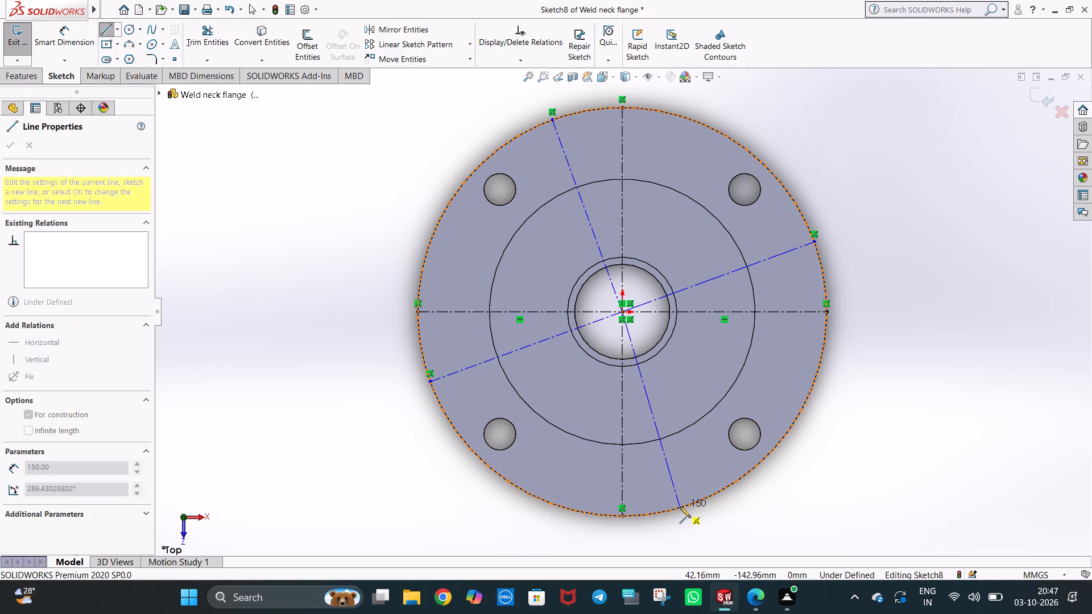
click(683, 505)
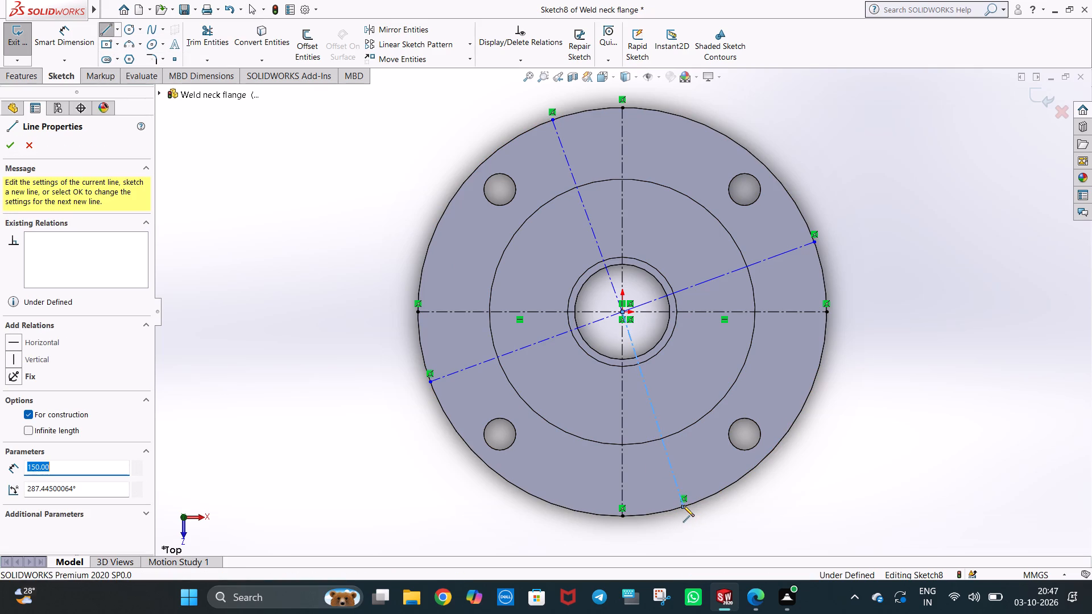
key(Escape)
key(Escape)
click(825, 493)
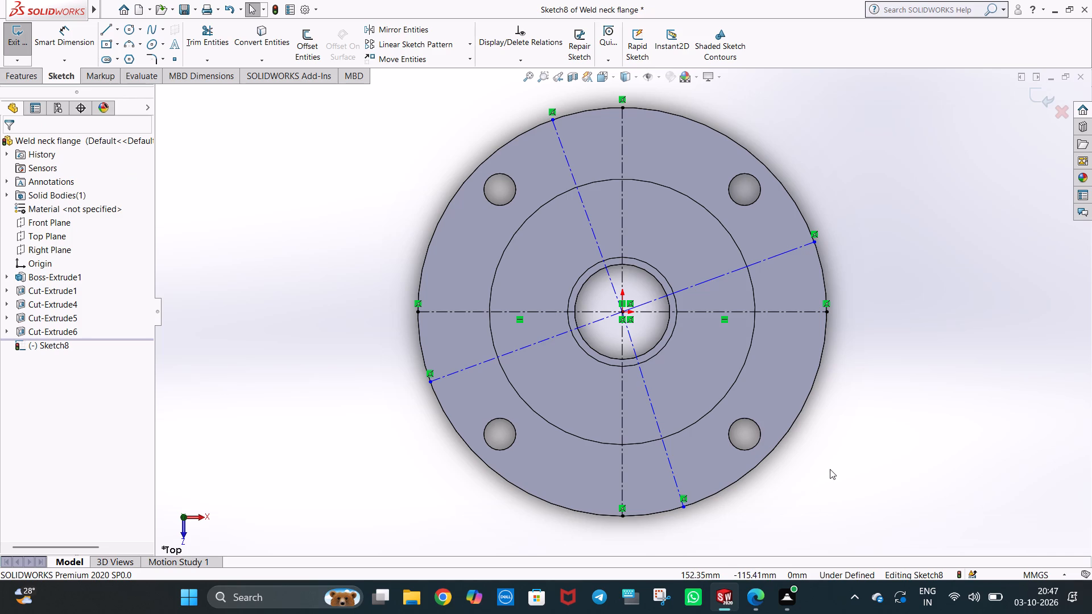
Set the angle of the centerline just right of the lower vertical centerline to 290°.
click(669, 454)
drag(94, 435, 25, 432)
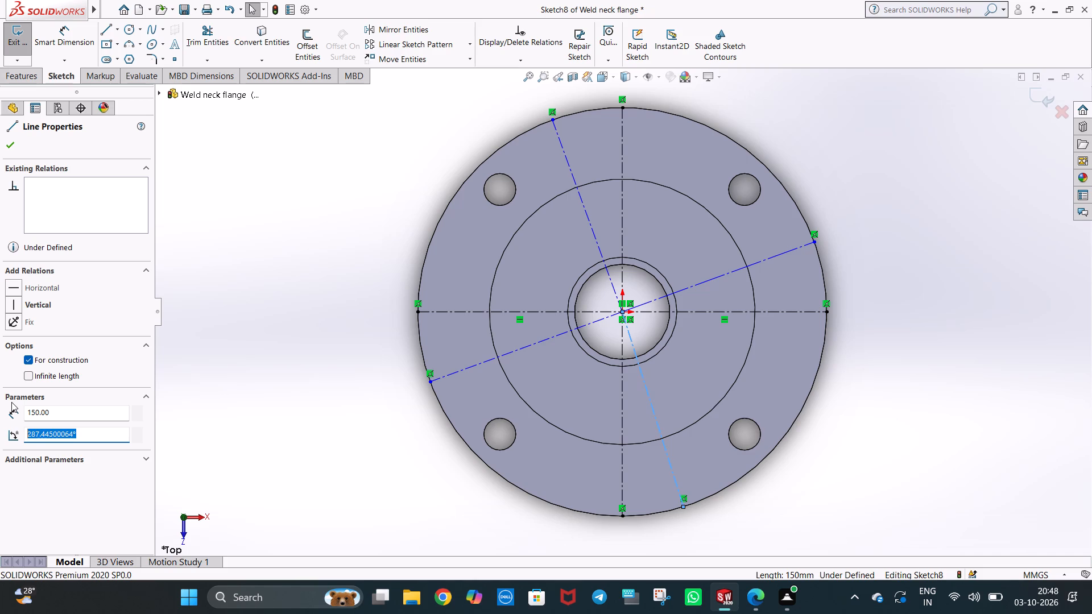
key(2)
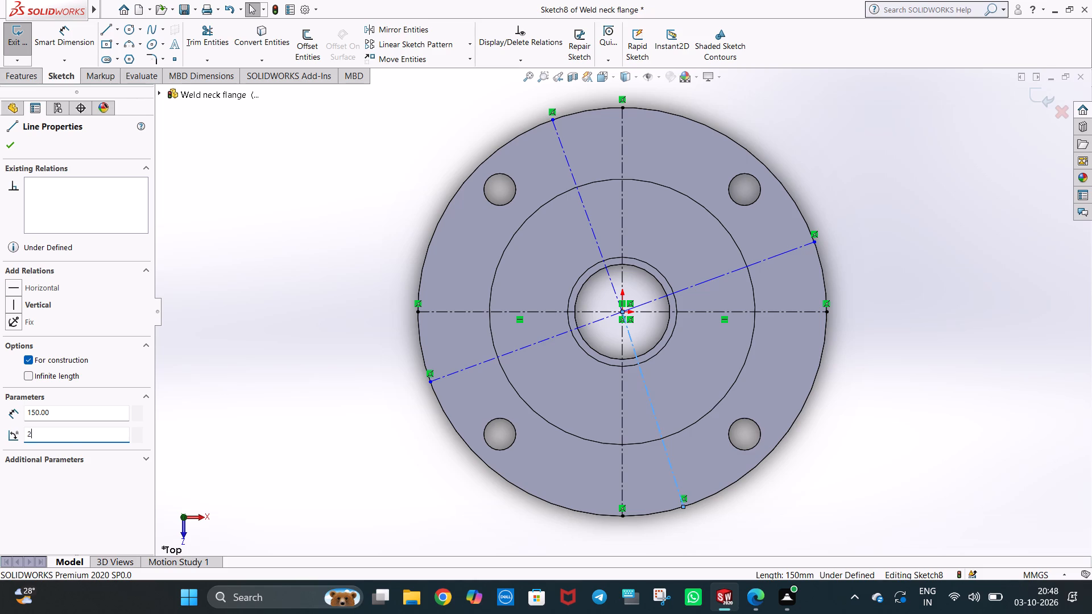
text(90)
key(Return)
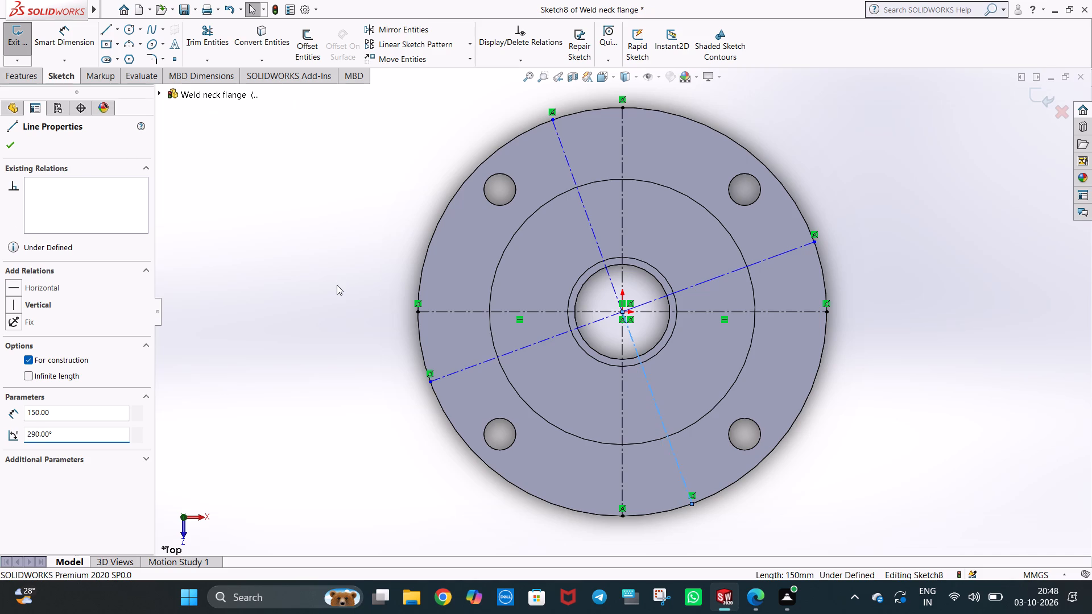
click(337, 285)
click(926, 355)
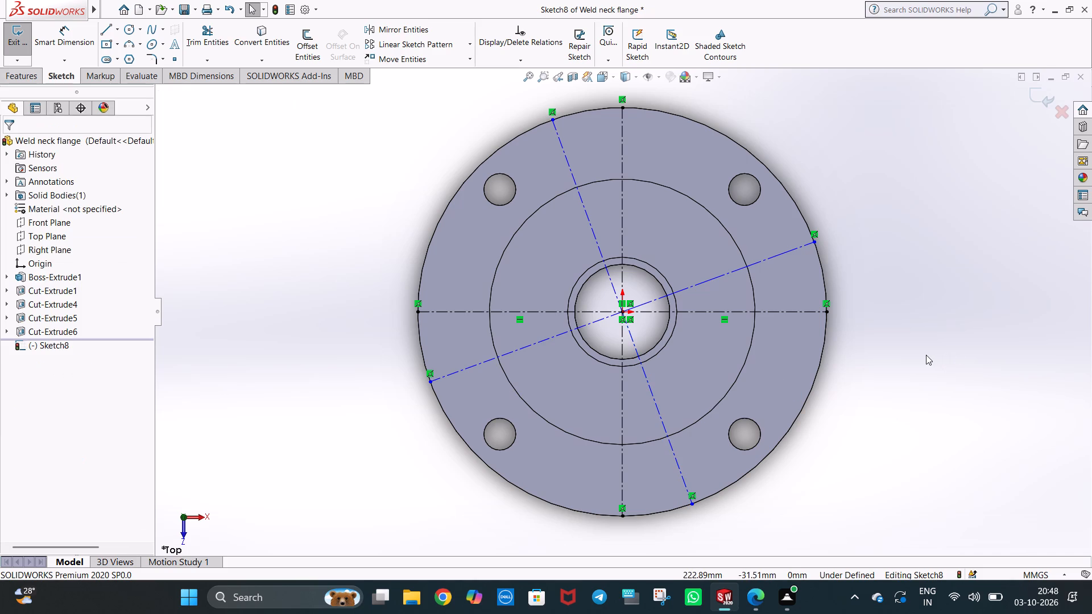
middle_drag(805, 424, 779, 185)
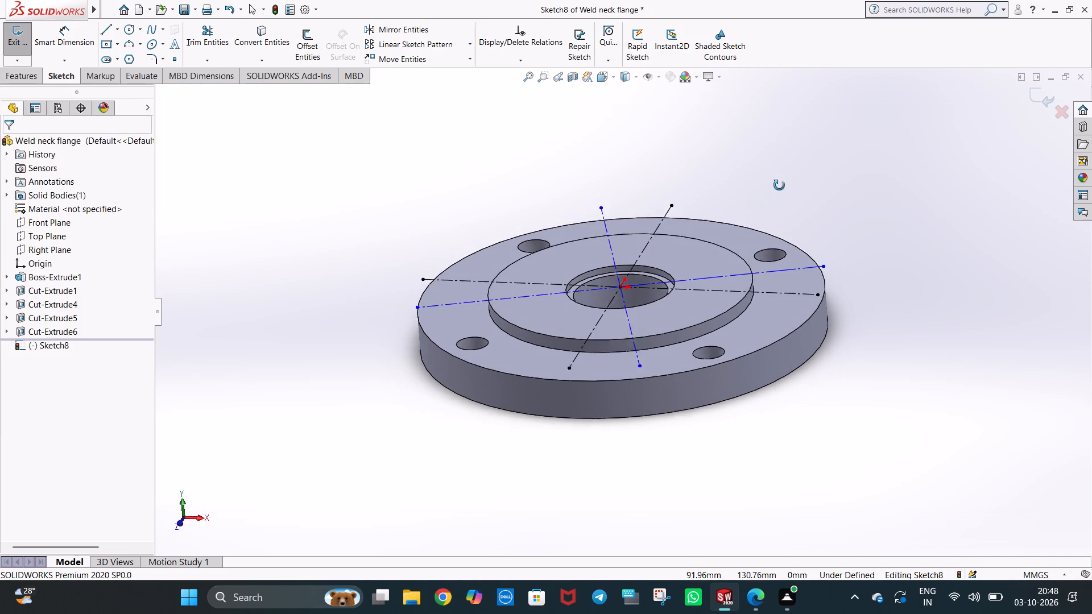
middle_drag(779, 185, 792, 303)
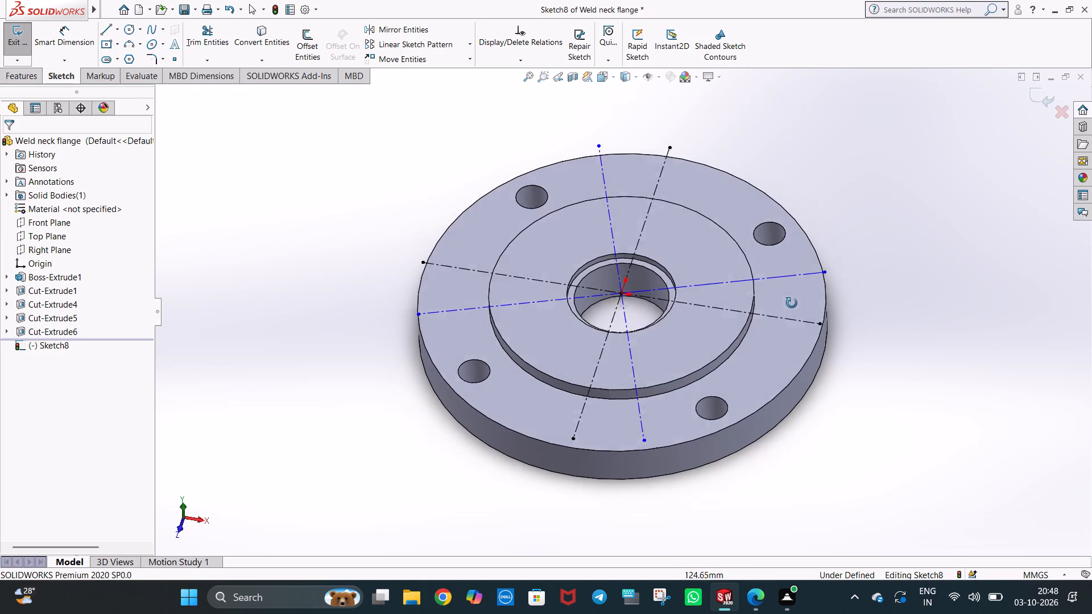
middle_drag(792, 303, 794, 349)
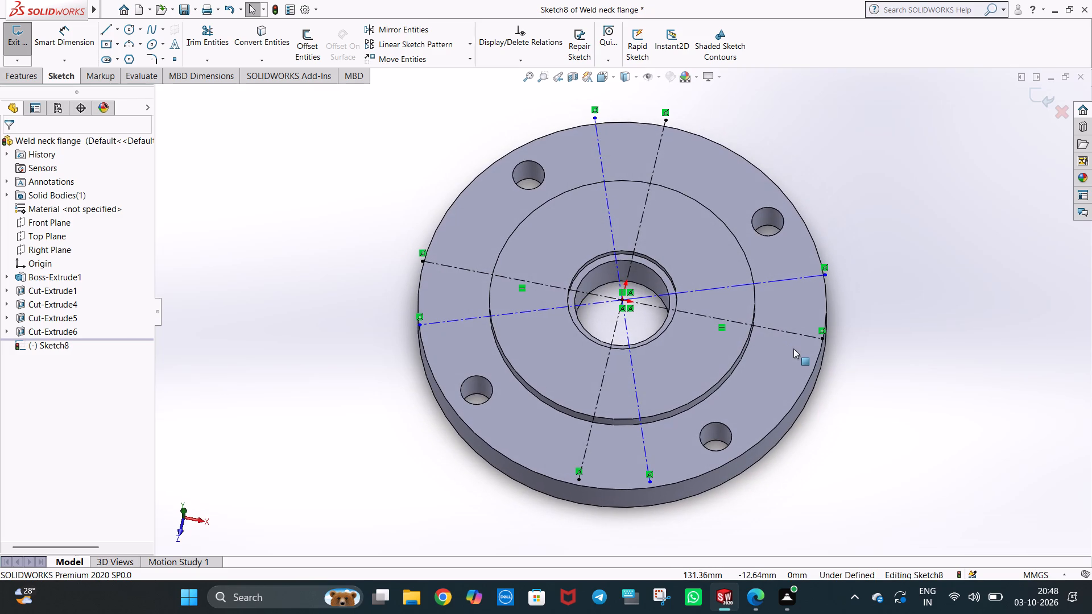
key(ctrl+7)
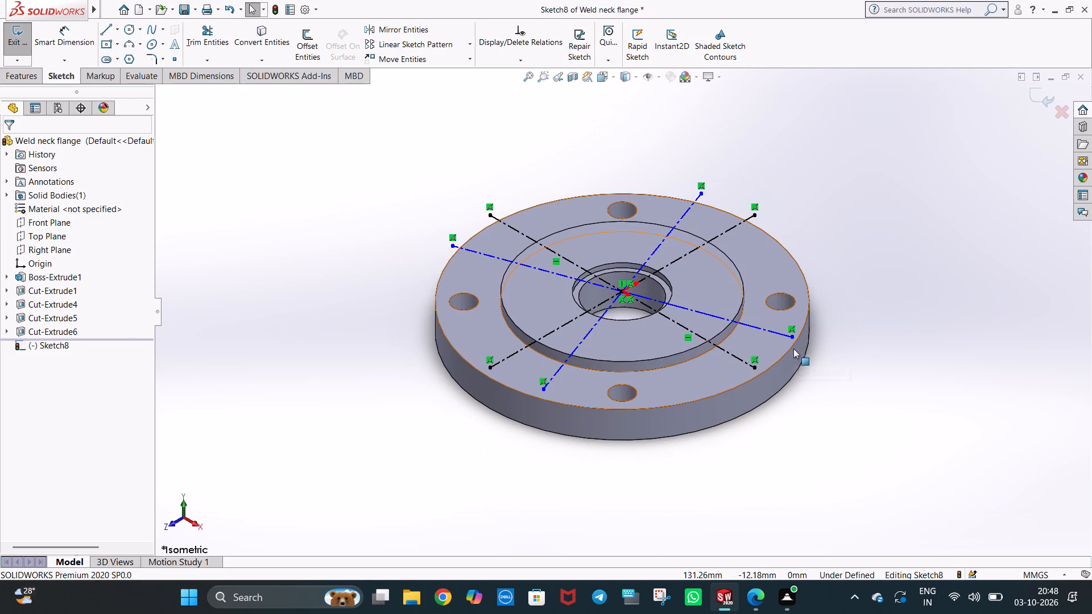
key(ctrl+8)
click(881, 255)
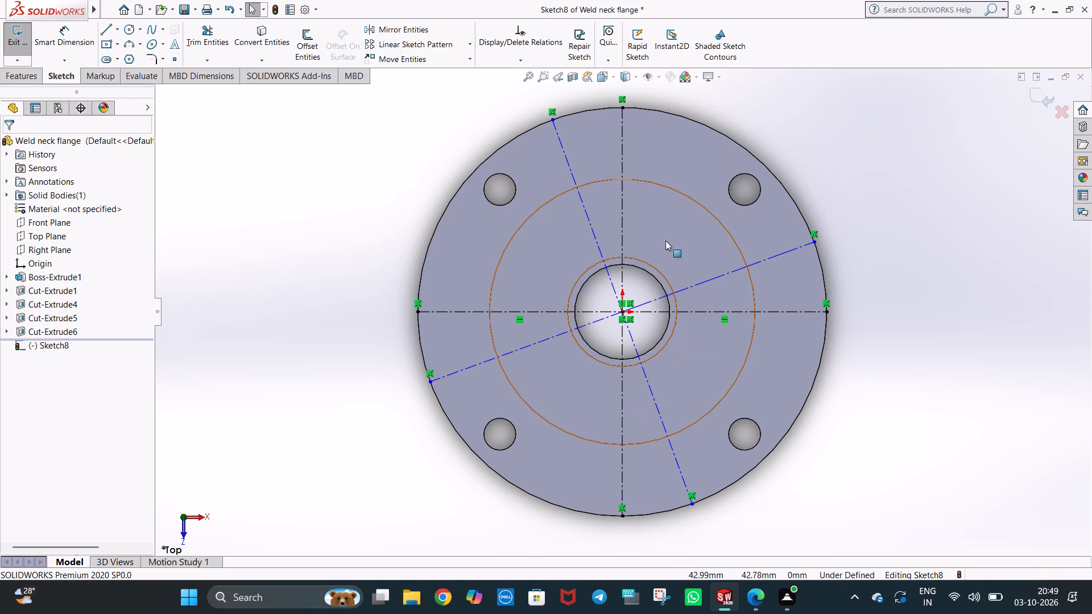
Sketch a circle of radius 17.5 mm centered where the 20° centerline crosses the raised face's outer edge.
click(131, 28)
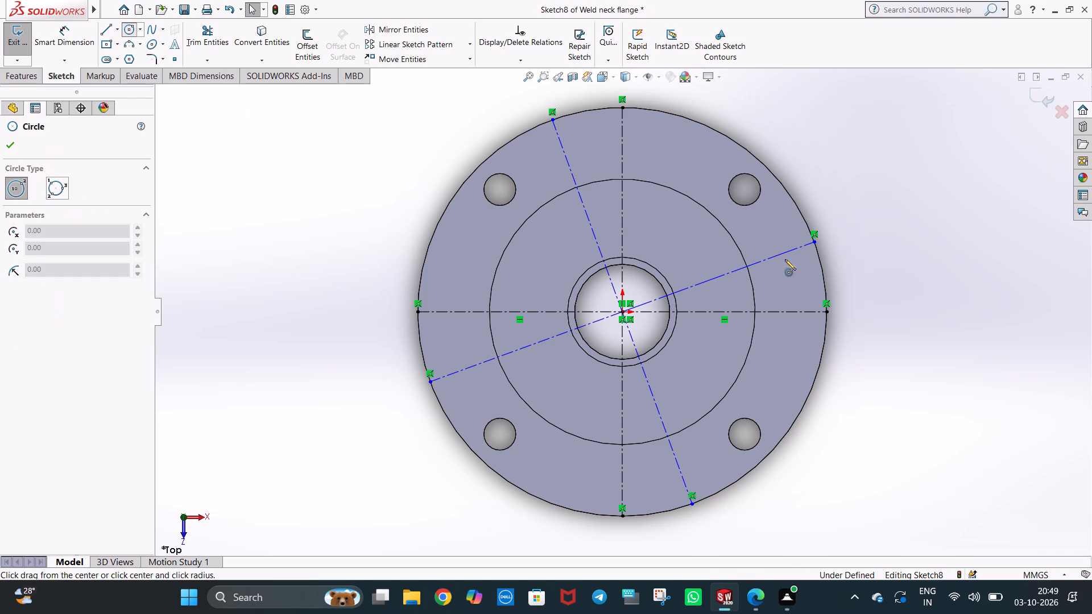
click(746, 266)
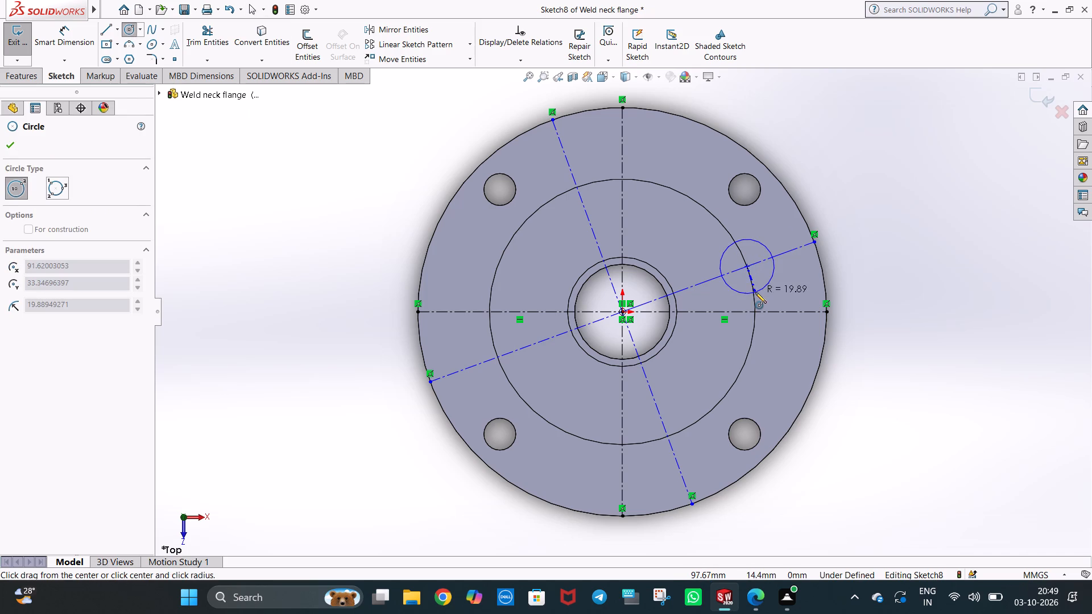
click(756, 292)
text(17.5)
key(Return)
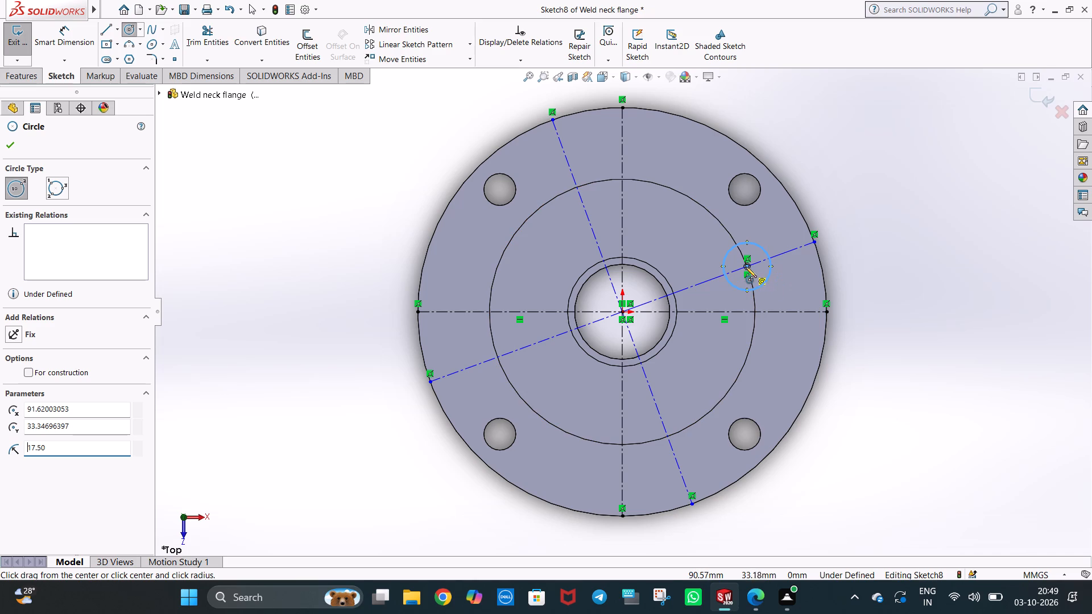
Sketch a concentric circle of radius 11.5 mm inside the 17.5 mm radius circle on the 20° centerline.
click(746, 267)
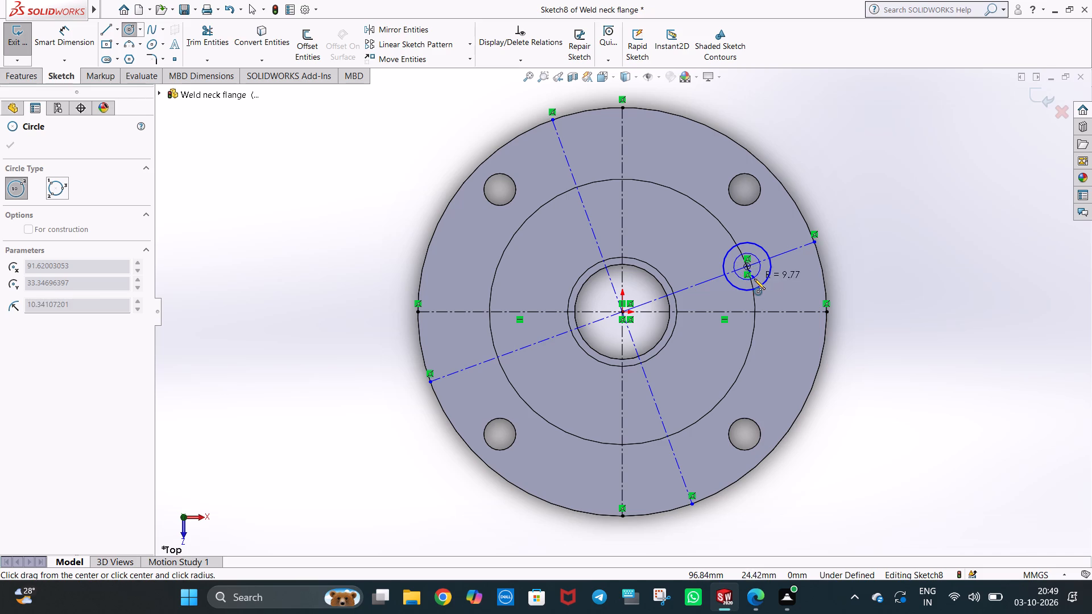
click(754, 279)
text(11.5)
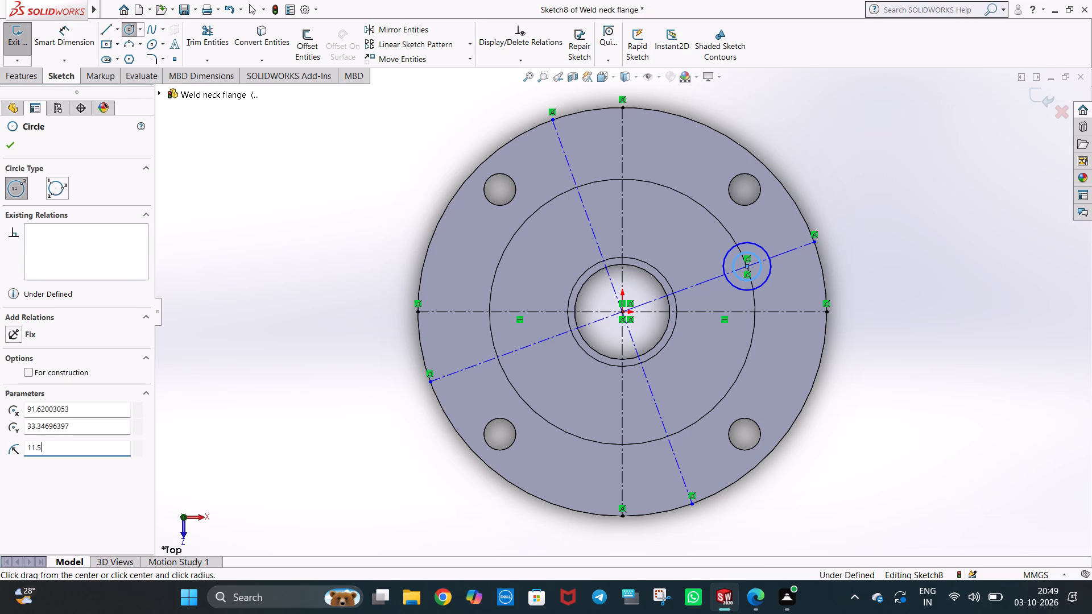
key(Return)
key(Escape)
key(Escape)
key(Escape)
click(828, 213)
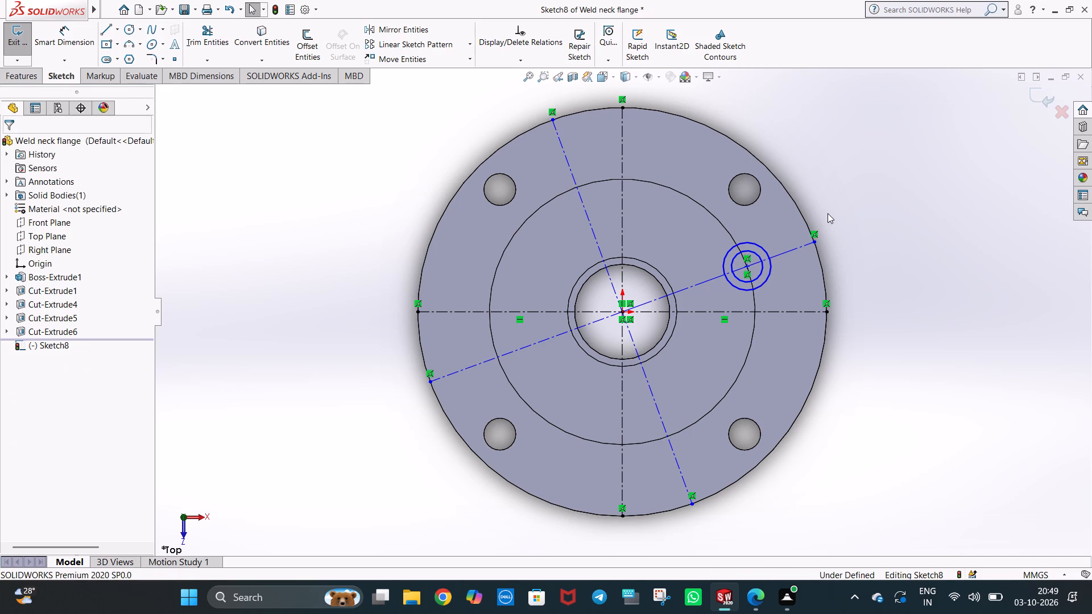
Mirror both concentric circles about the 110° centerline, keeping the originals.
click(388, 153)
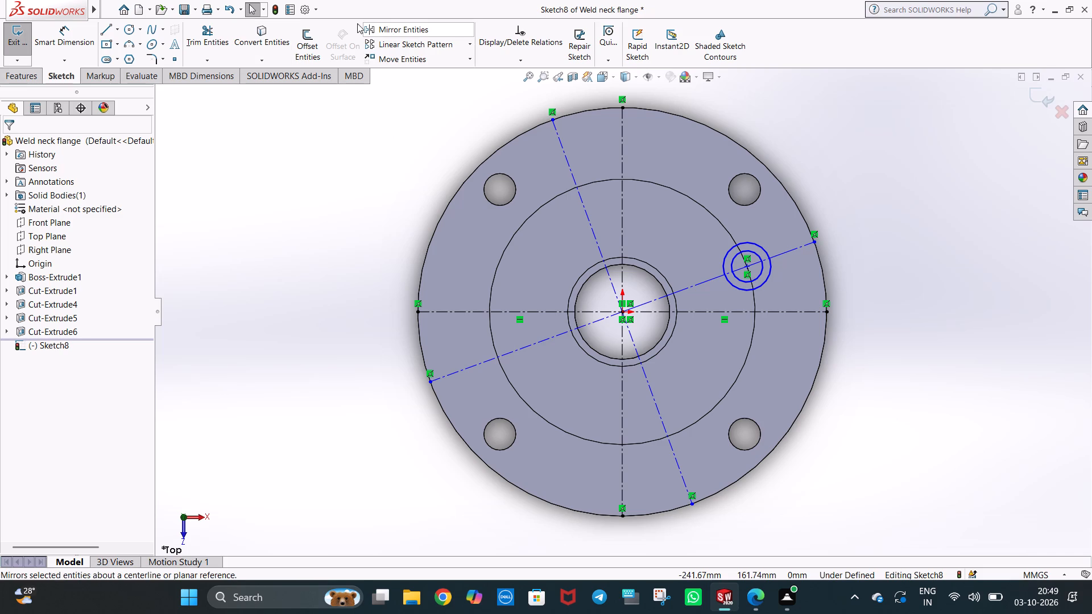
click(406, 25)
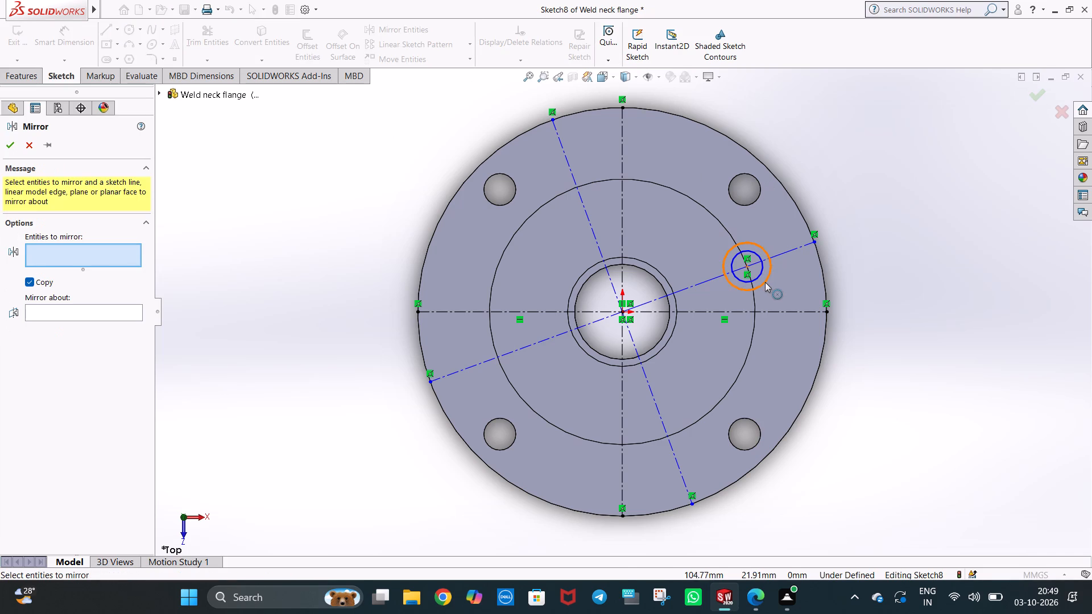
click(765, 282)
click(760, 273)
click(78, 323)
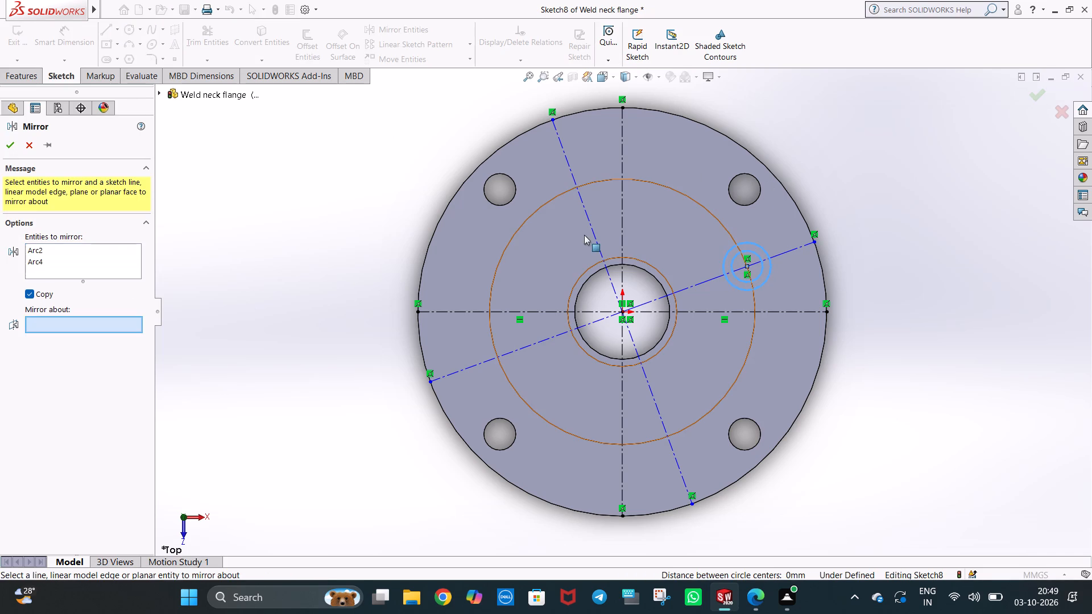
click(590, 230)
right_click(590, 230)
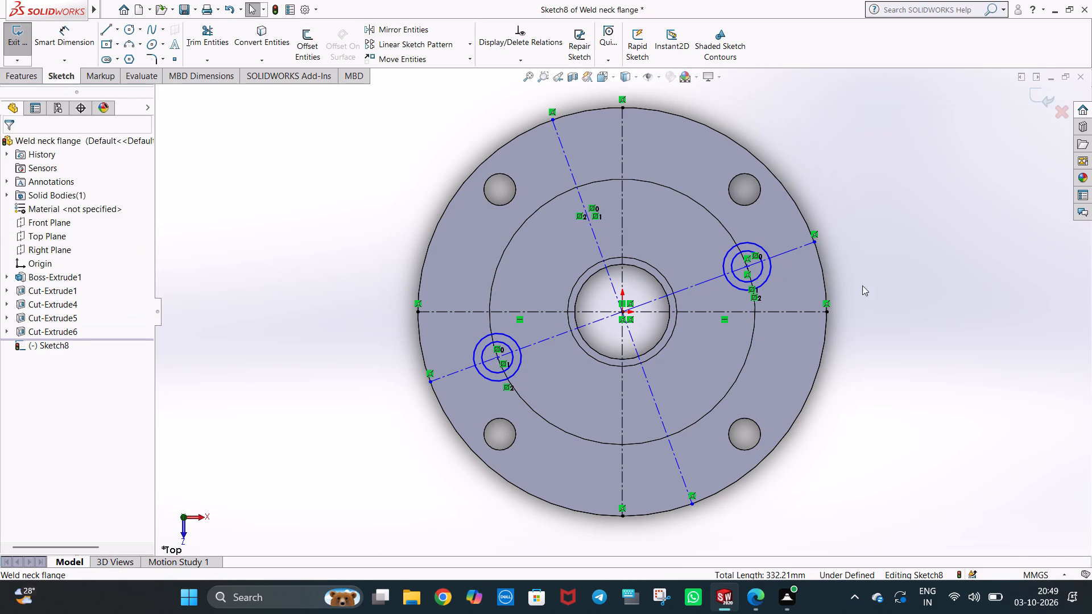
click(870, 287)
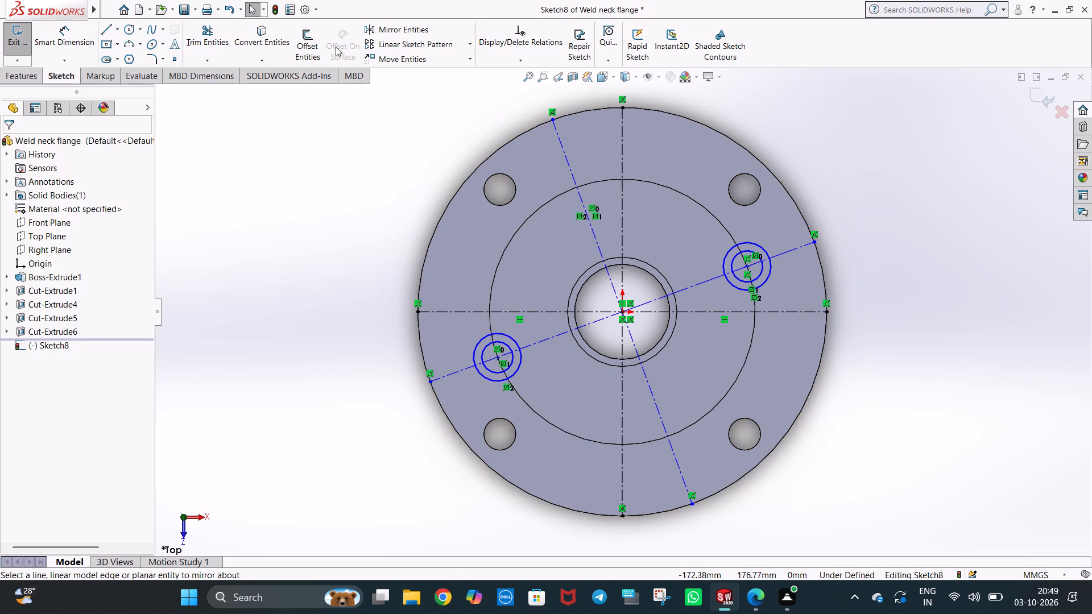
Sketch a circle of radius 17.5 mm centered where the 110° centerline crosses the raised face's outer edge.
click(126, 29)
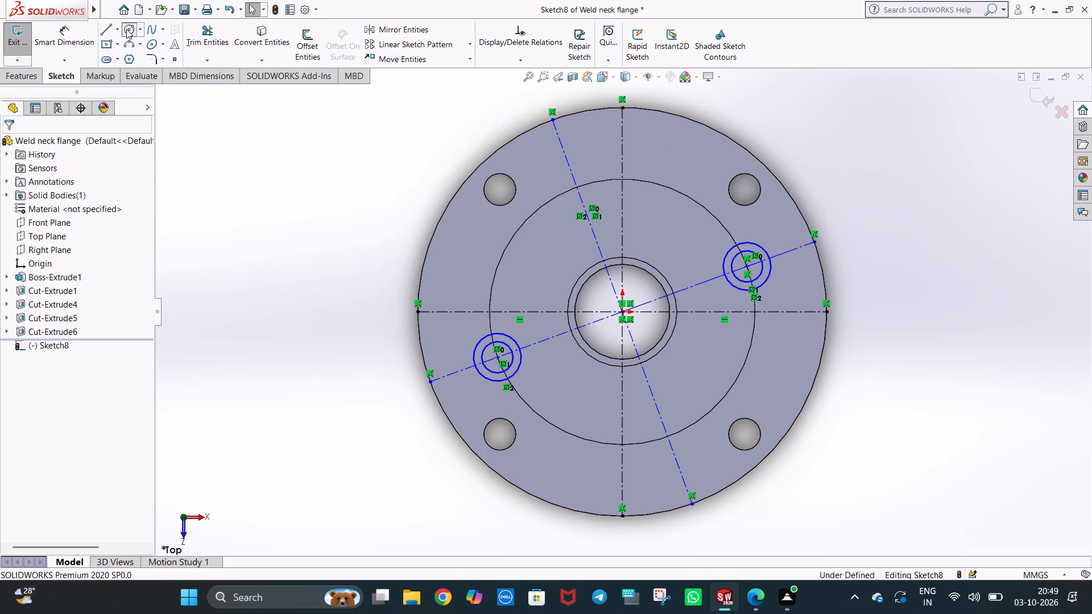
click(577, 188)
click(585, 210)
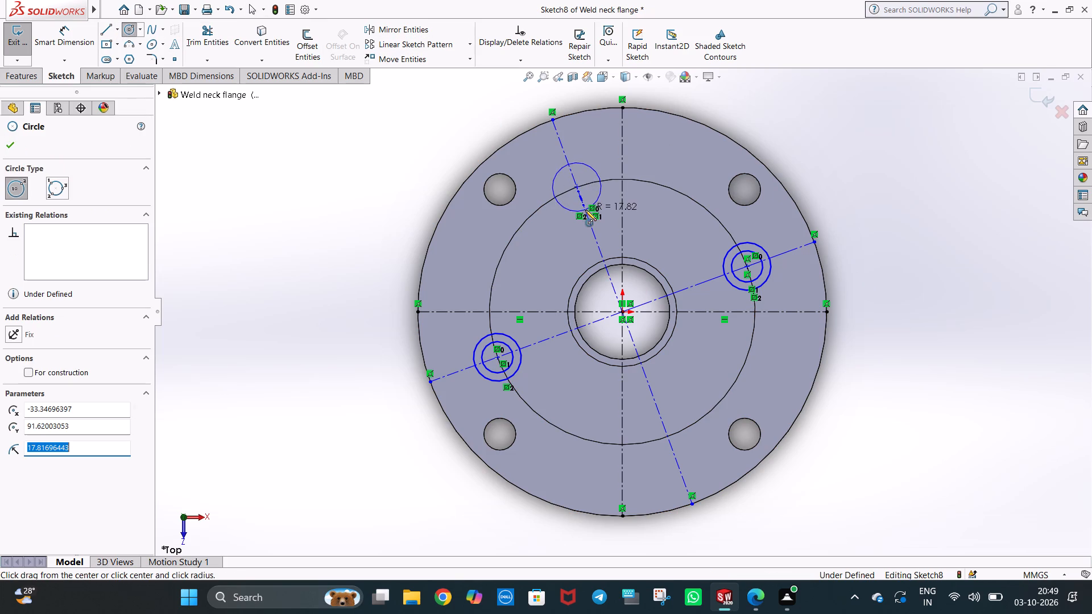
text(17.5)
key(Return)
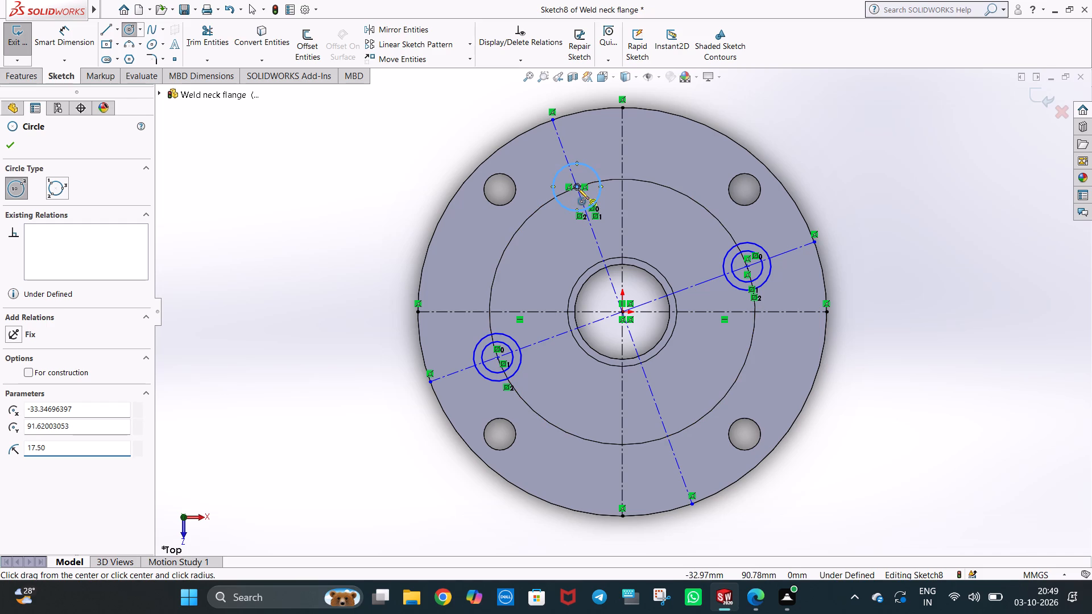
Sketch a concentric circle of radius 11.5 mm inside the 17.5 mm radius circle on the 110° centerline.
click(578, 187)
click(587, 203)
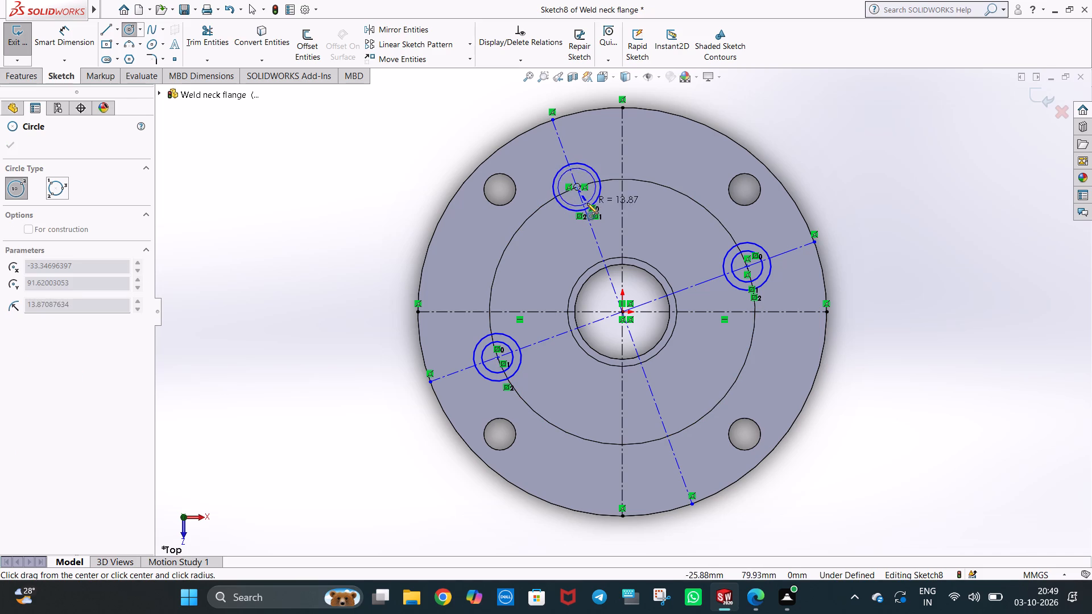
text(11.5)
key(Return)
key(Escape)
key(Escape)
key(Escape)
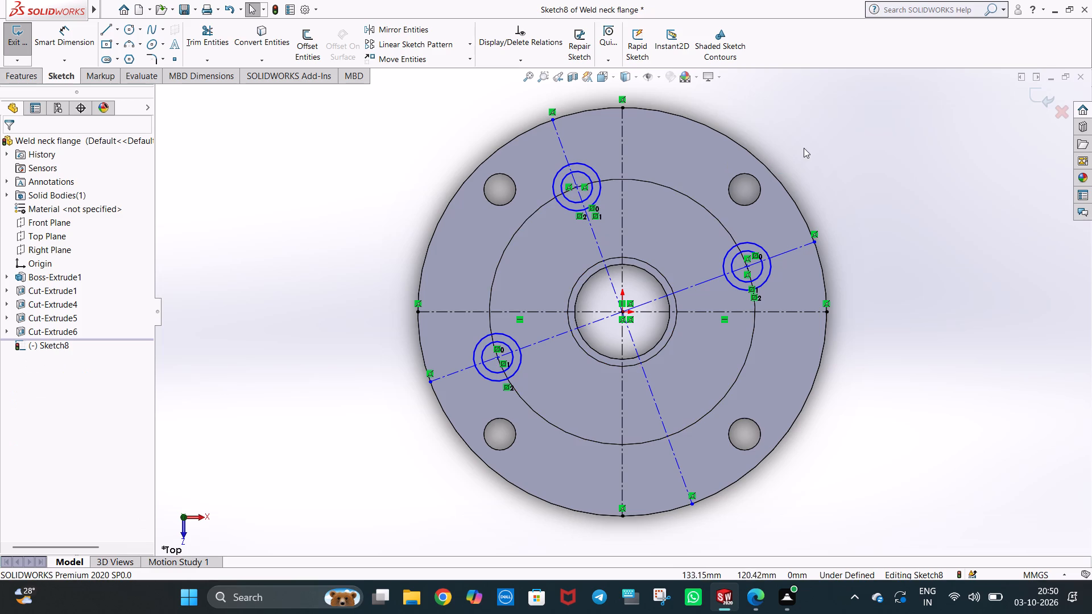
click(804, 148)
Mirror both concentric circles on the 110° centerline about the 20° centerline, keeping the originals.
click(386, 28)
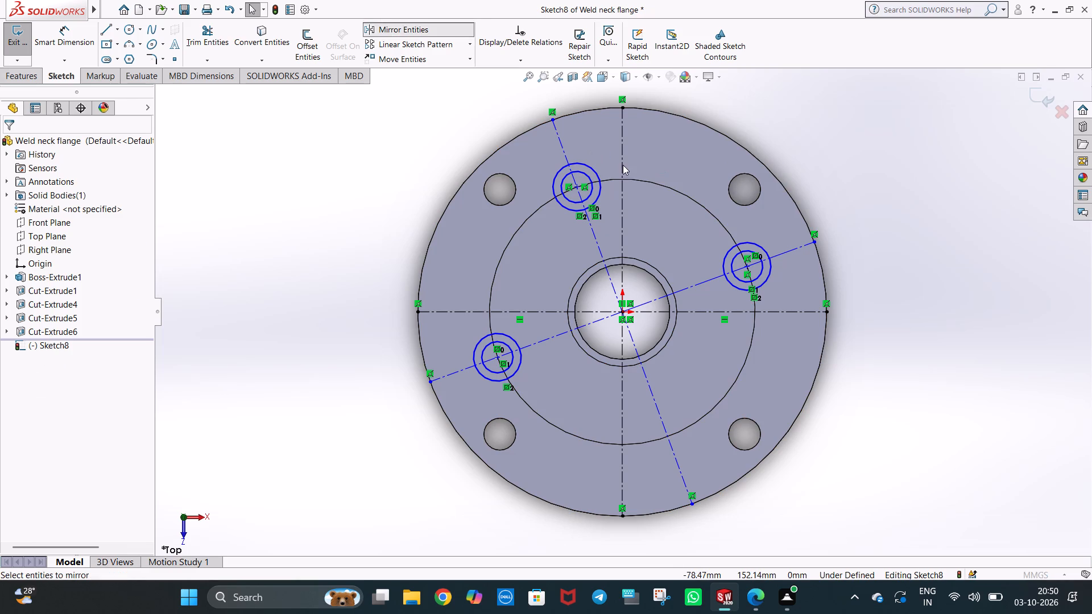
scroll(627, 185, down, 3)
click(569, 234)
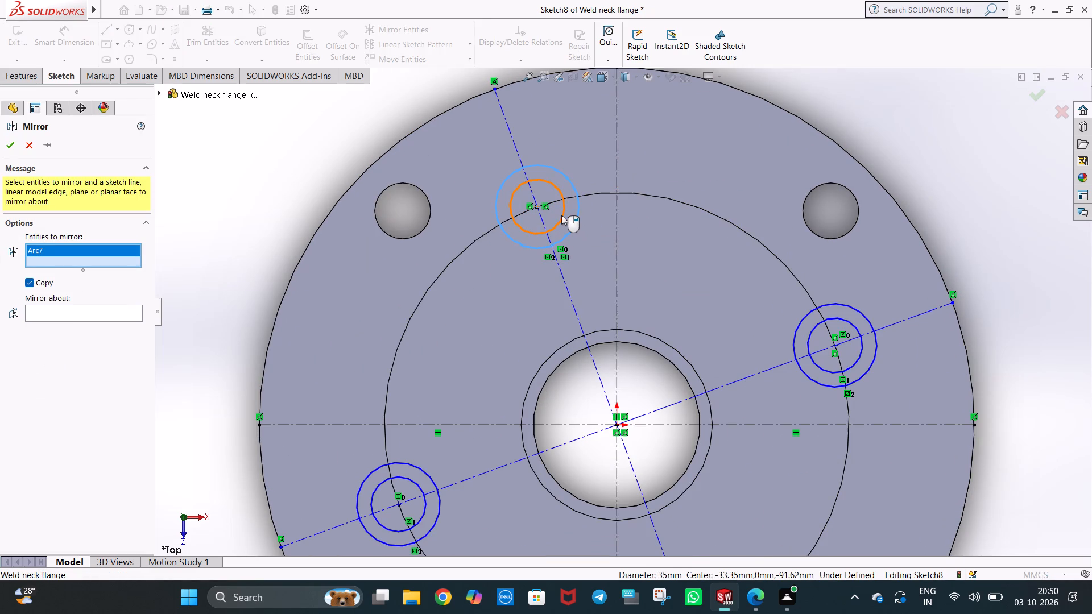
click(561, 215)
scroll(580, 276, up, 3)
click(102, 318)
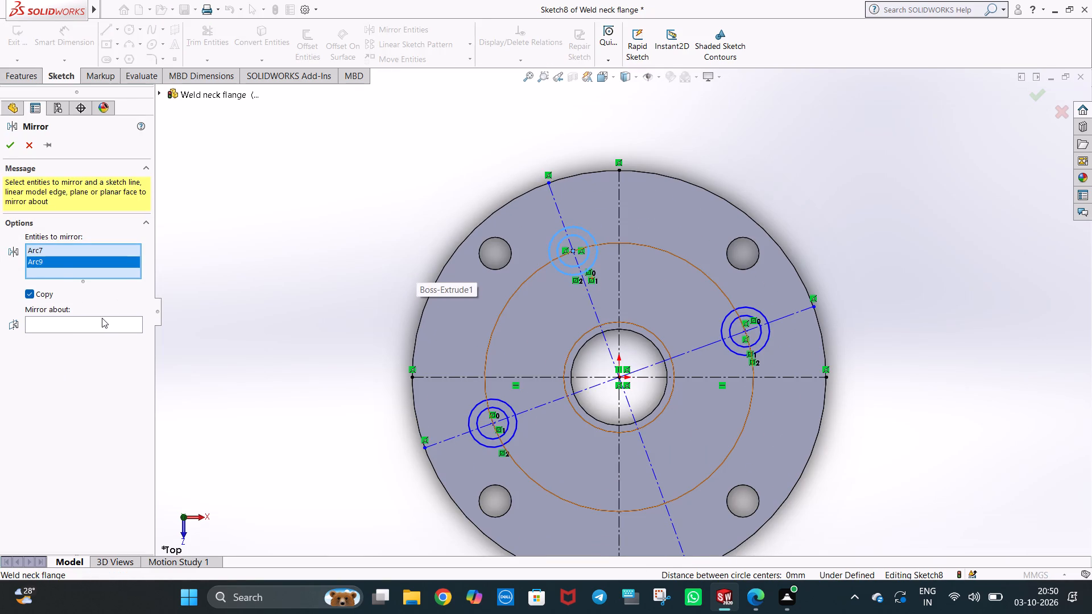
click(686, 355)
right_click(686, 355)
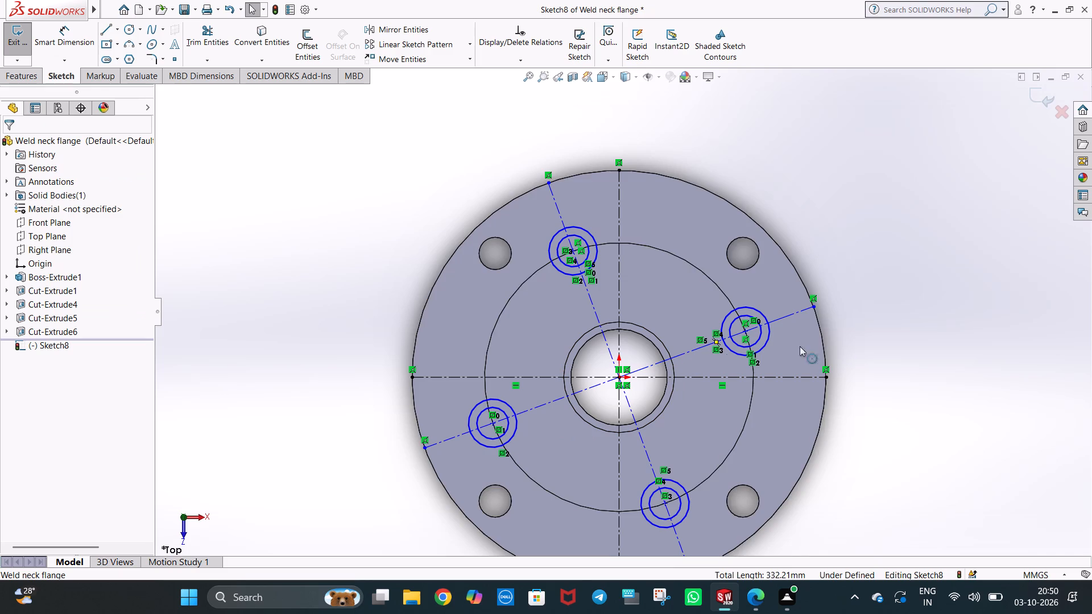
click(864, 342)
Dimension the diameters of the outer and inner concentric circles on the 110° centerline.
scroll(859, 372, up, 1)
middle_drag(859, 372, 862, 317)
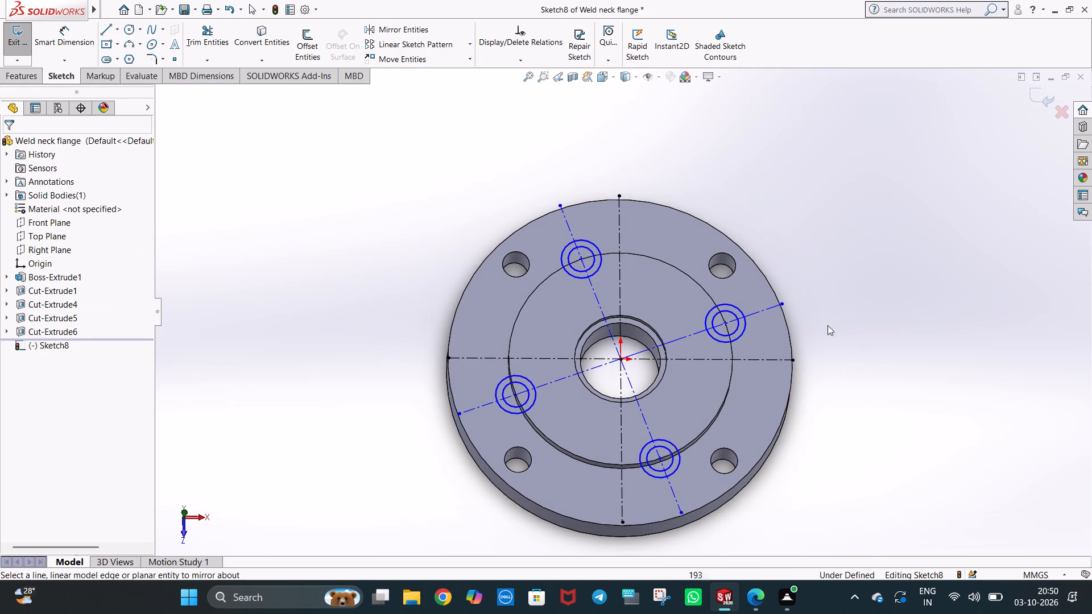
click(26, 74)
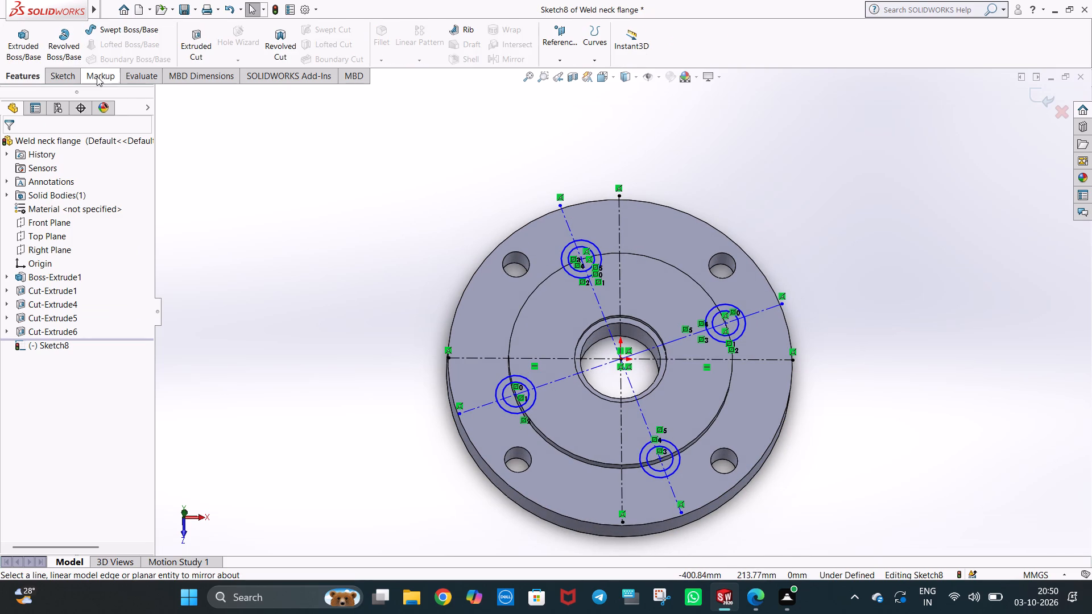
click(63, 75)
click(69, 51)
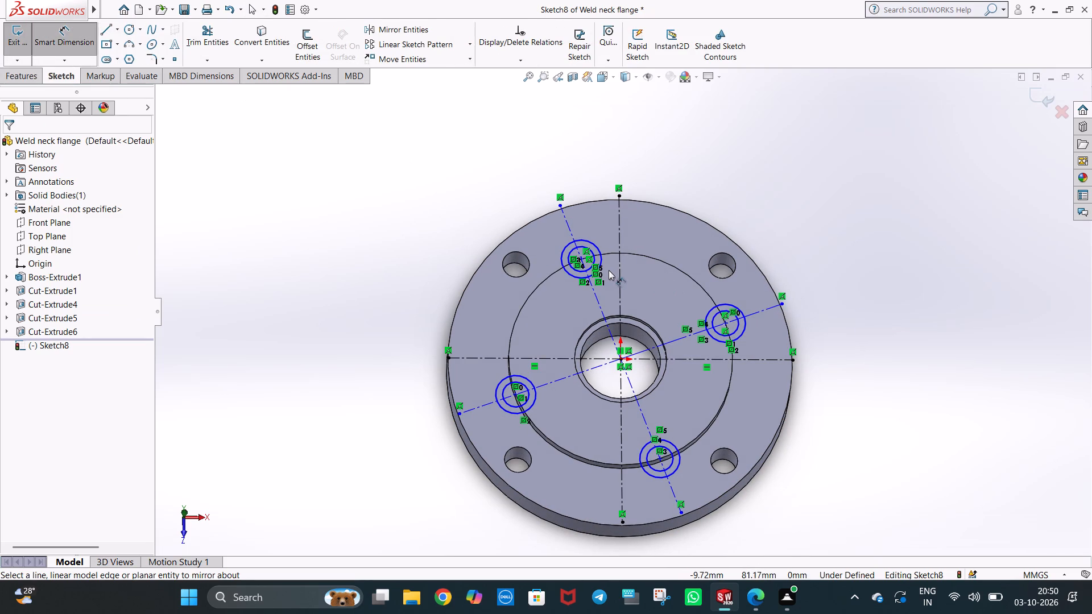
click(601, 259)
click(605, 234)
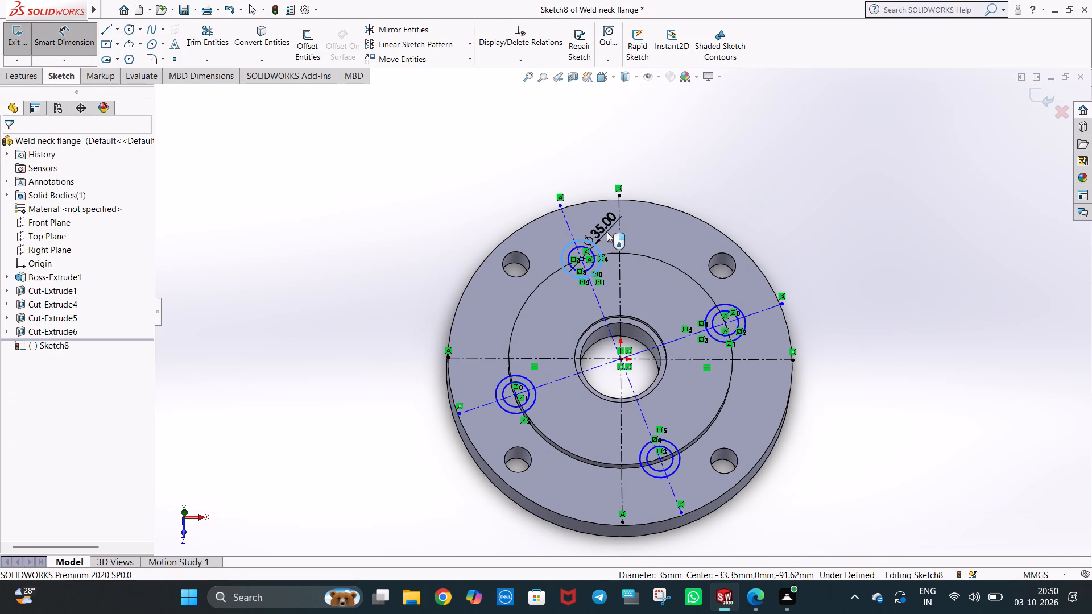
click(559, 221)
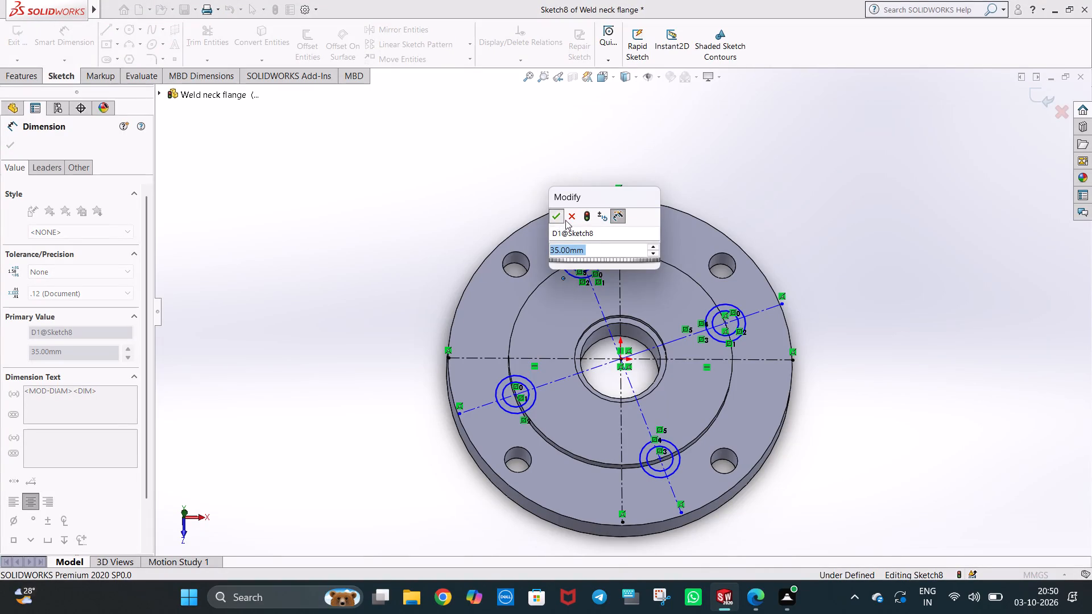
middle_drag(618, 282, 618, 305)
scroll(602, 282, down, 6)
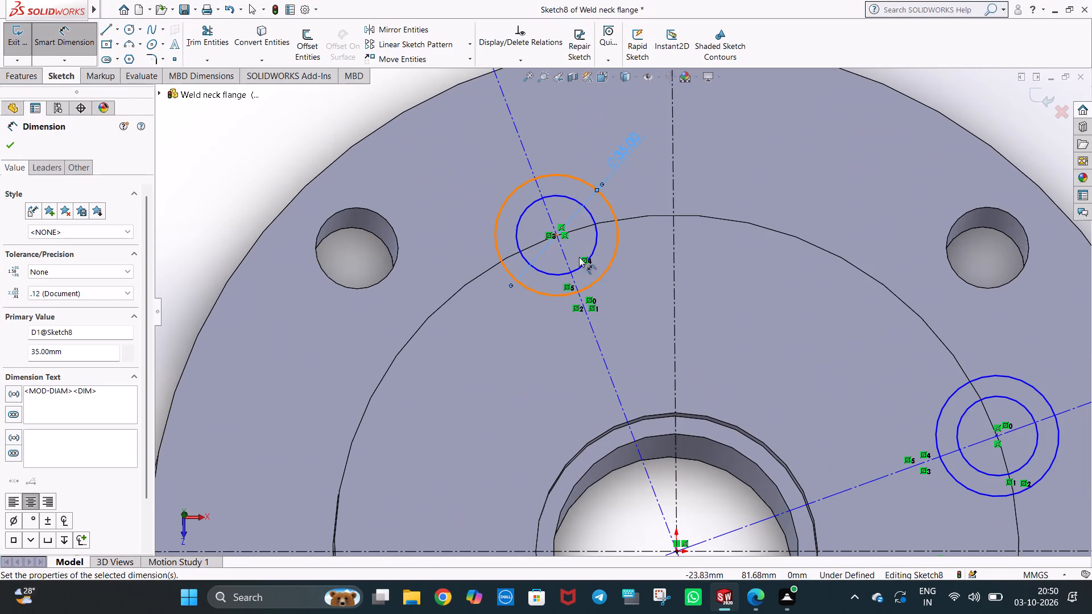
click(574, 269)
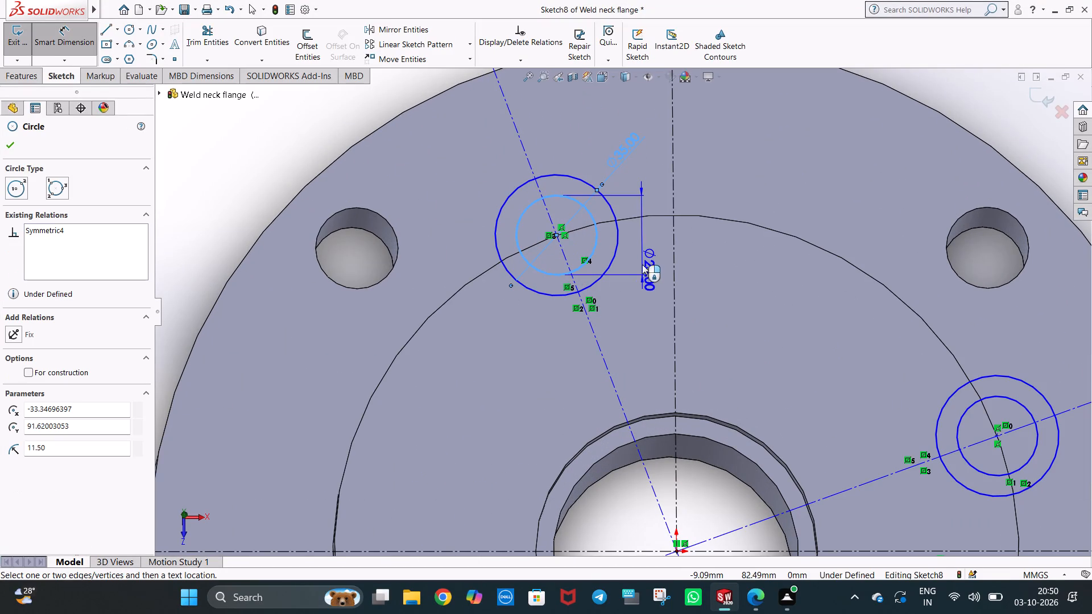
click(641, 243)
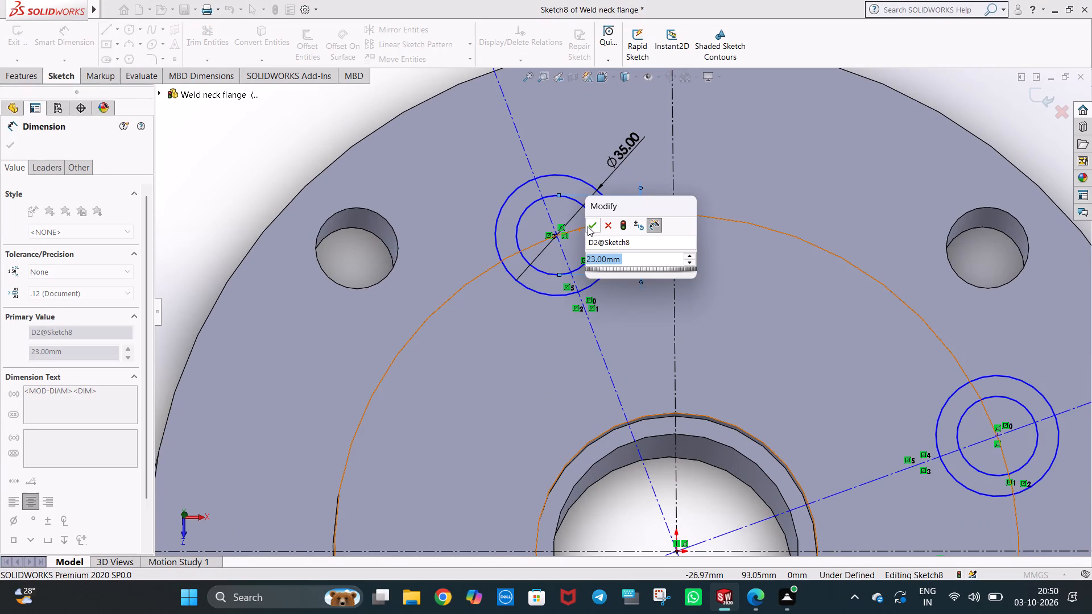
click(595, 225)
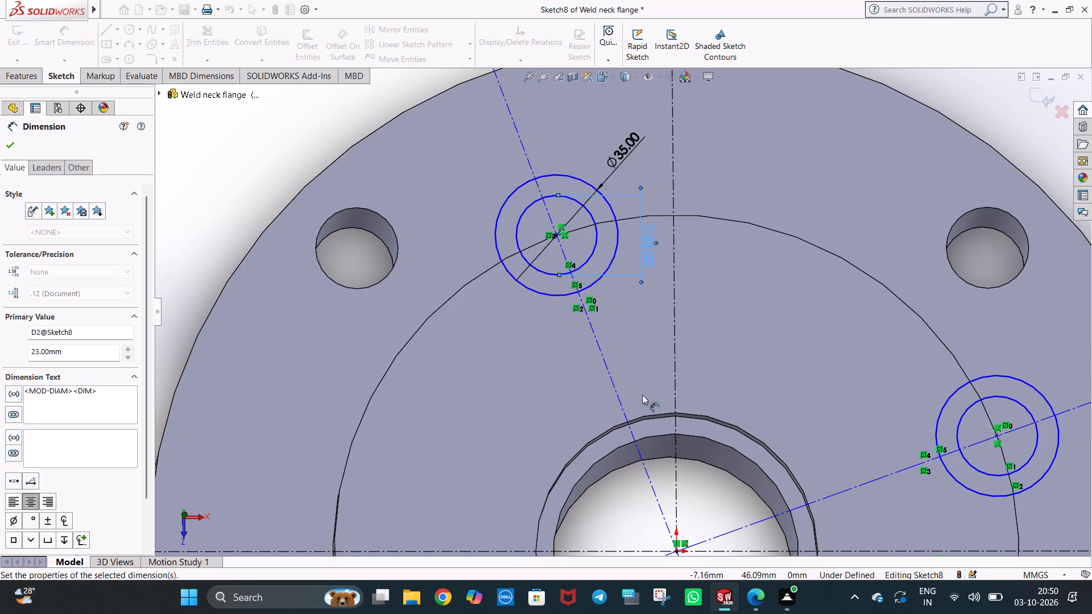
Dimension the angle between the 110° centerline and the vertical centerline, and between the 20° centerline and the horizontal centerline.
click(622, 413)
click(676, 371)
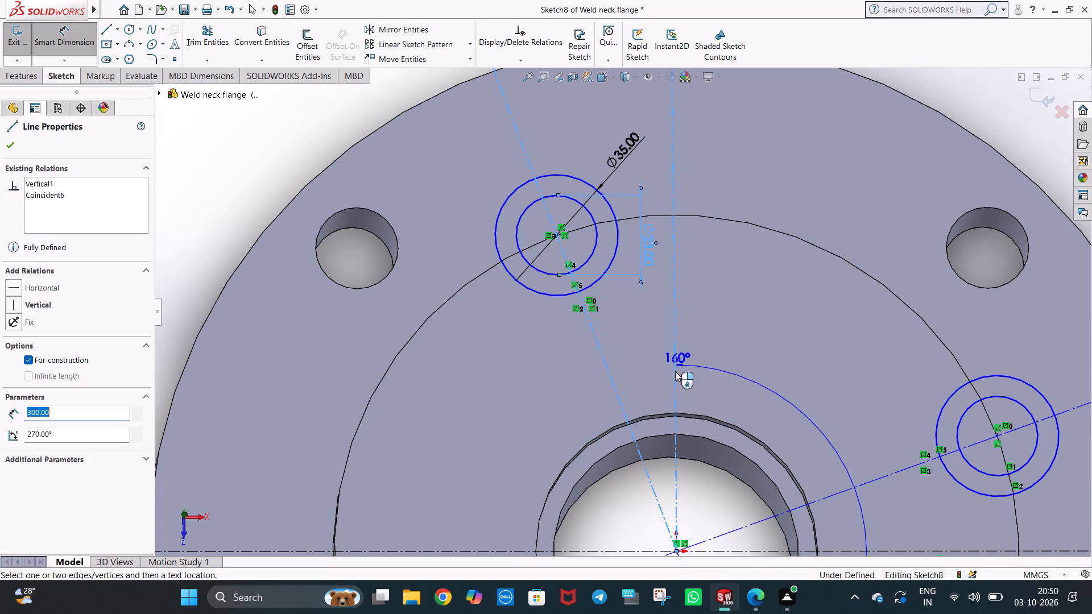
click(646, 355)
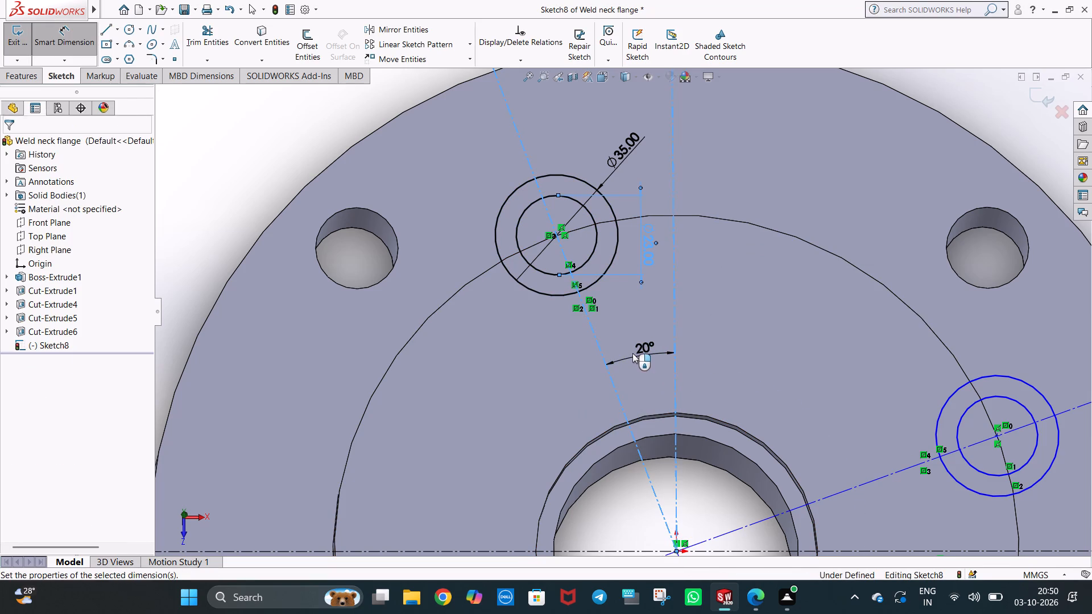
click(599, 340)
scroll(629, 347, up, 3)
scroll(713, 377, up, 1)
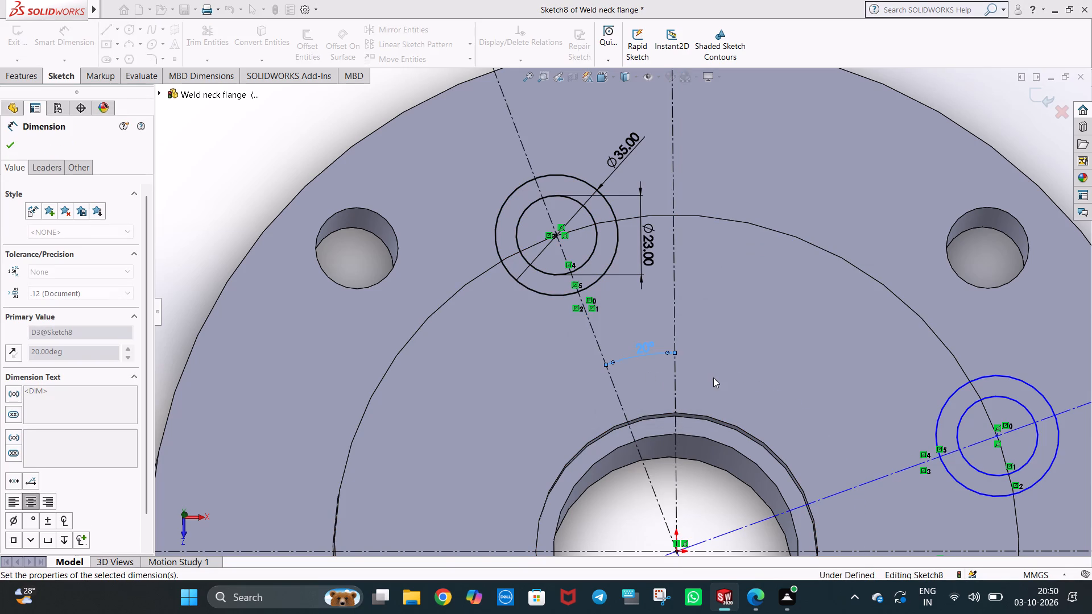
scroll(713, 377, up, 3)
scroll(719, 414, down, 1)
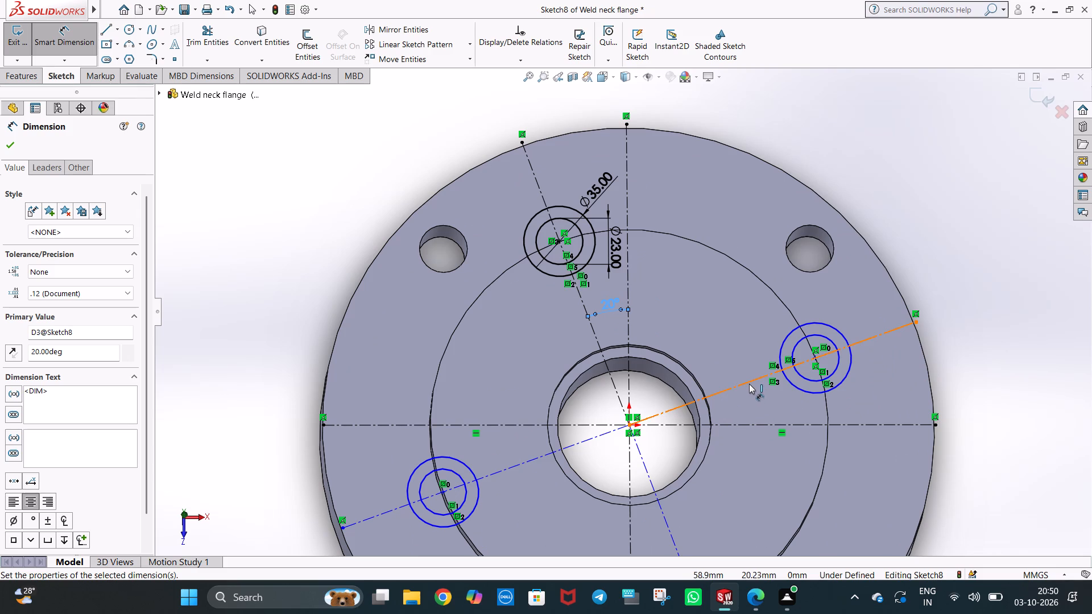
click(749, 383)
click(767, 426)
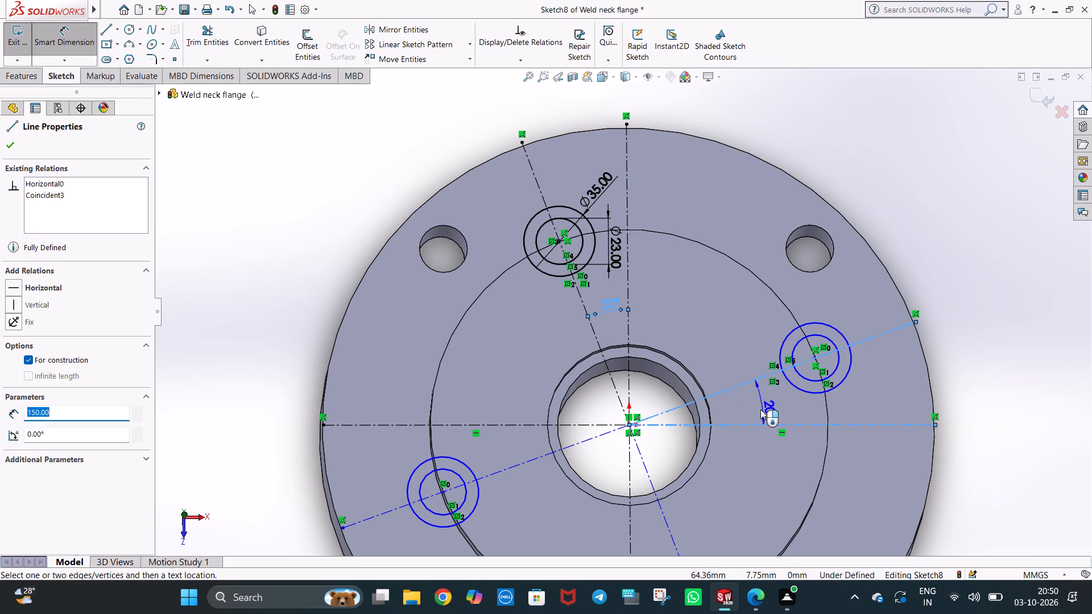
click(760, 409)
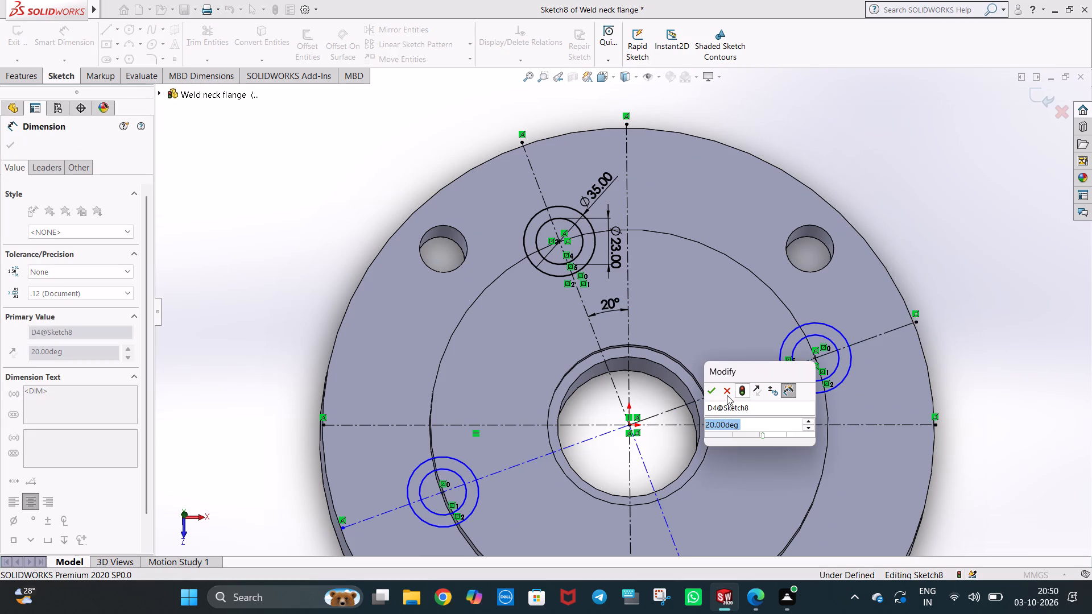
click(710, 392)
Dimension the angle between the 200° centerline and the horizontal centerline, and between the 290° centerline and the vertical centerline.
click(559, 450)
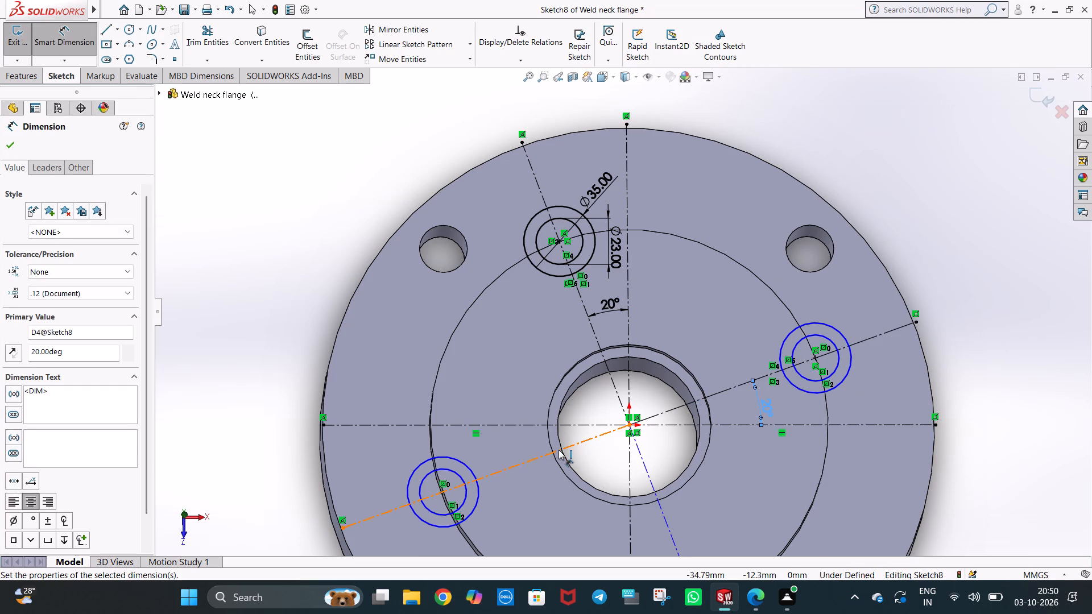
click(524, 426)
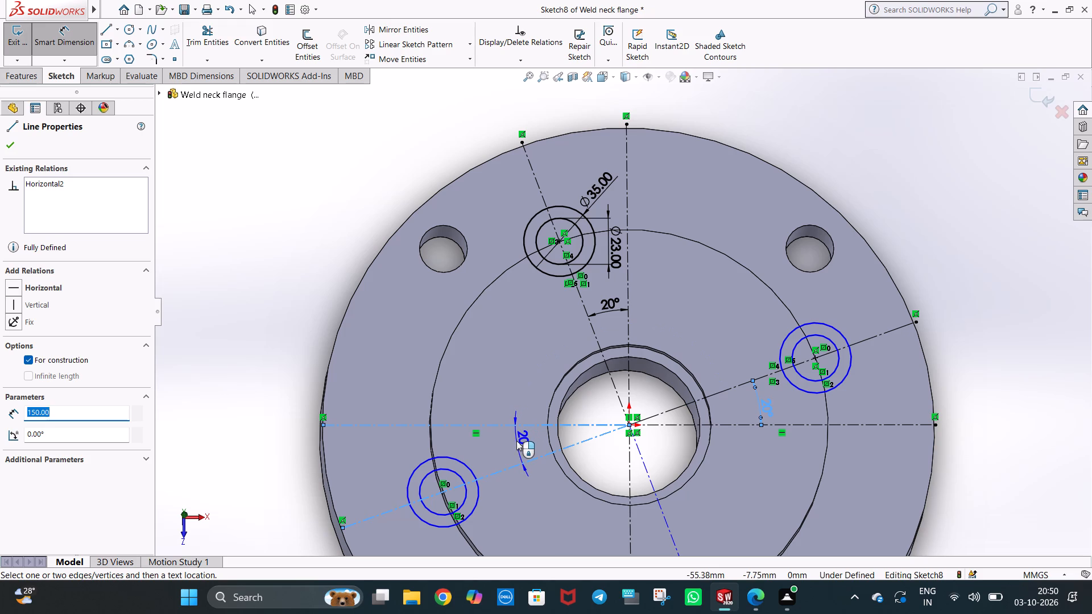
click(515, 442)
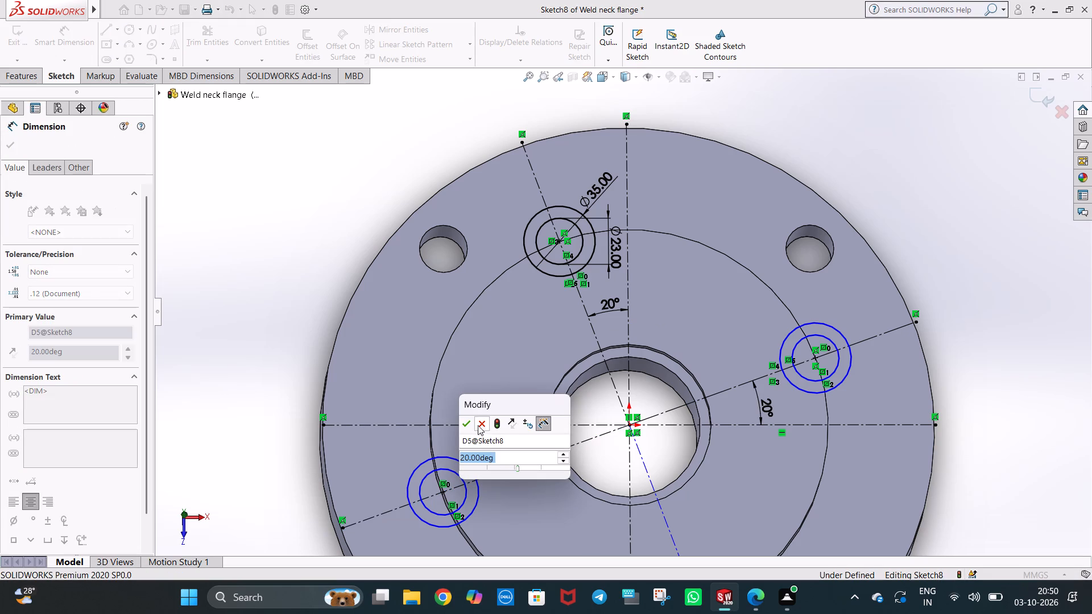
click(466, 424)
scroll(617, 499, up, 2)
scroll(658, 471, up, 1)
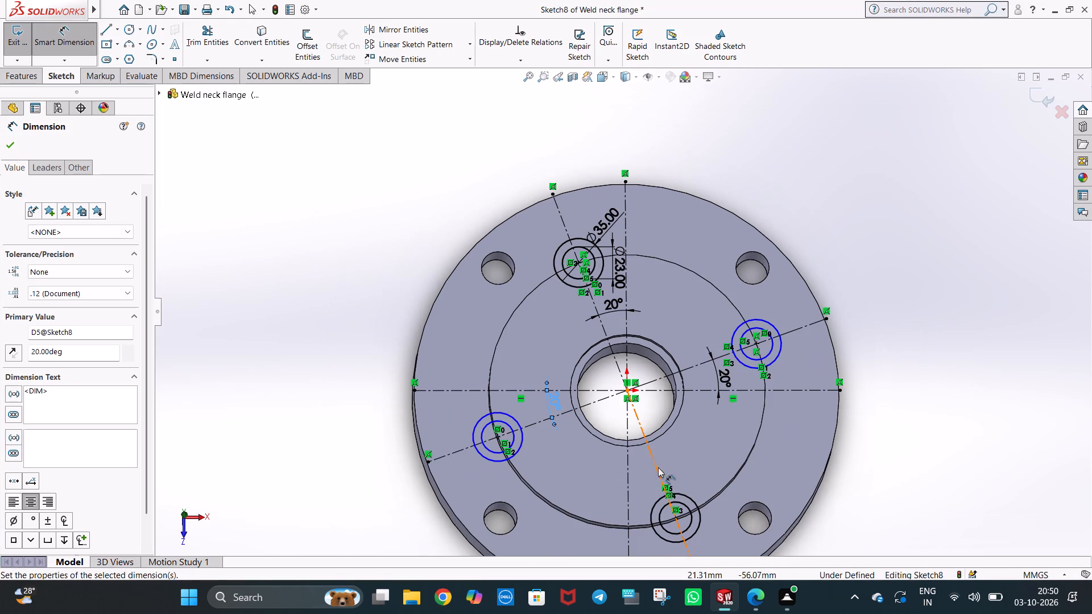
click(651, 459)
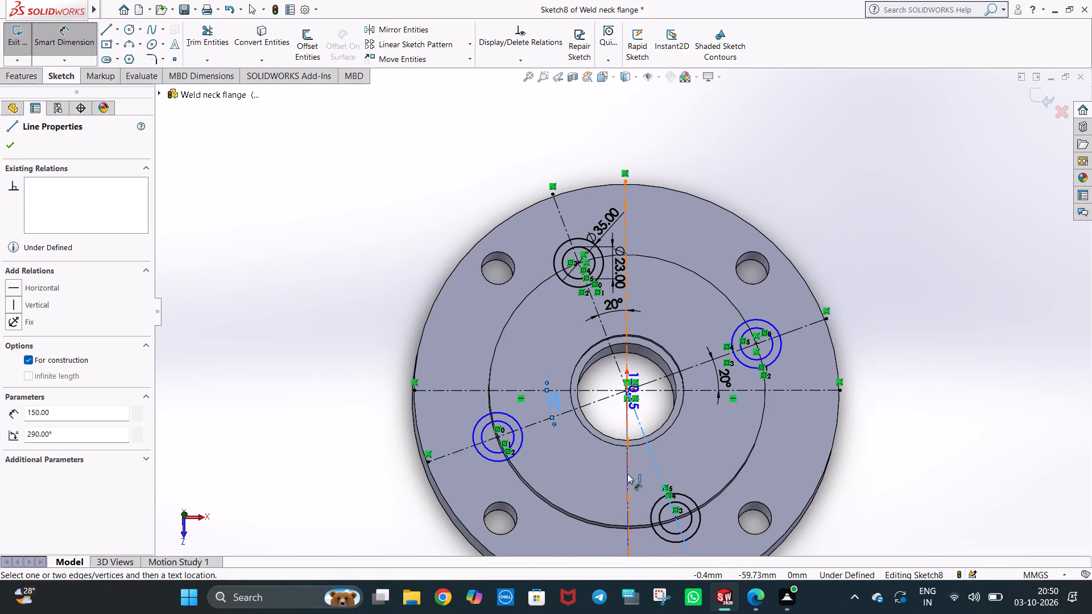
click(627, 474)
click(643, 480)
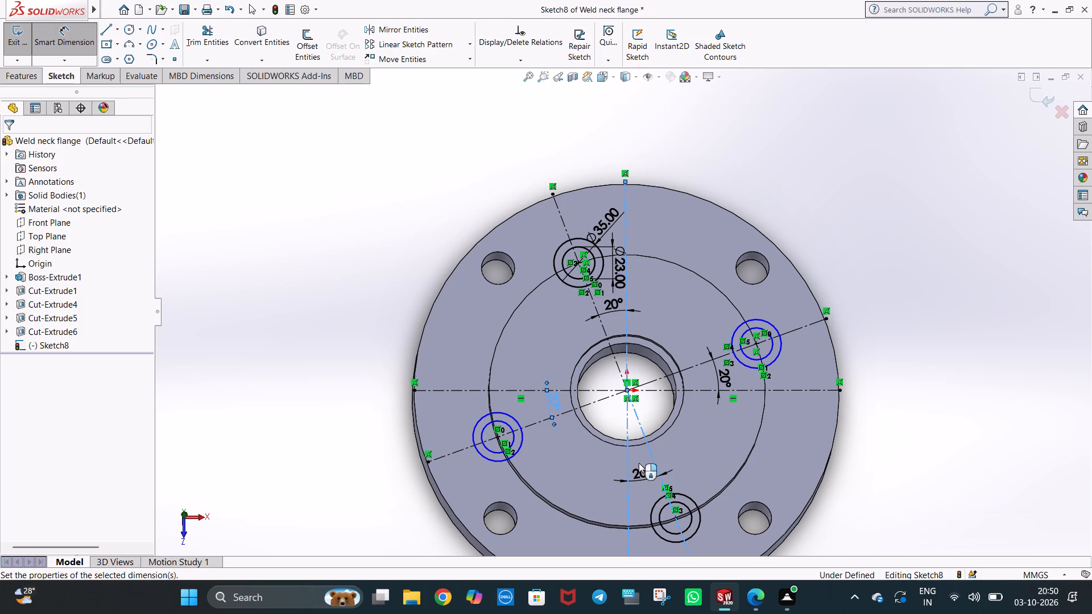
click(591, 461)
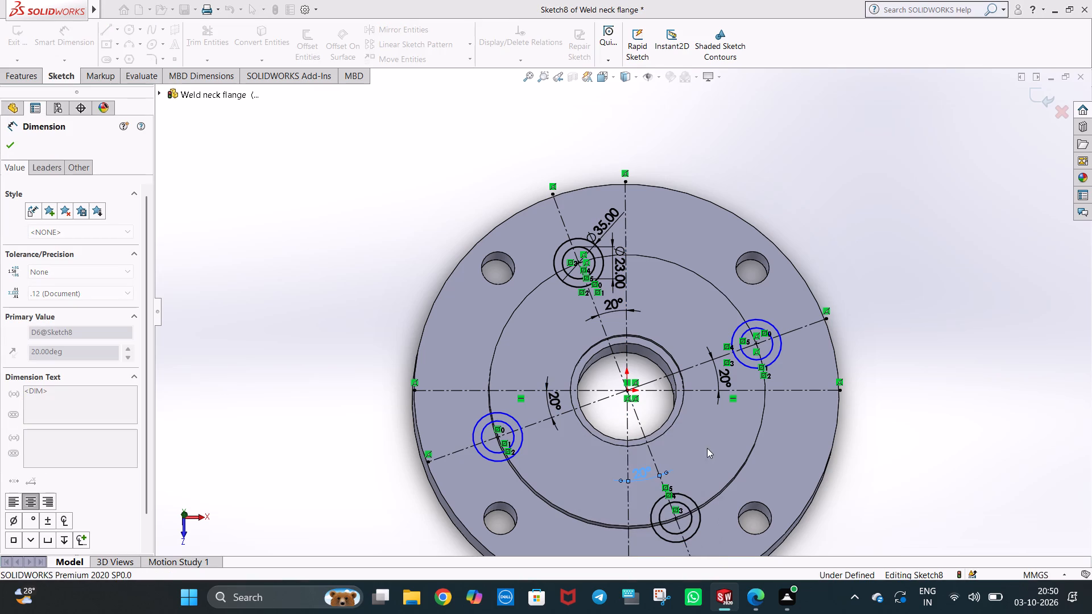
Dimension the diameters of the outer and inner concentric circles on the 20° centerline.
scroll(710, 454, down, 2)
click(785, 332)
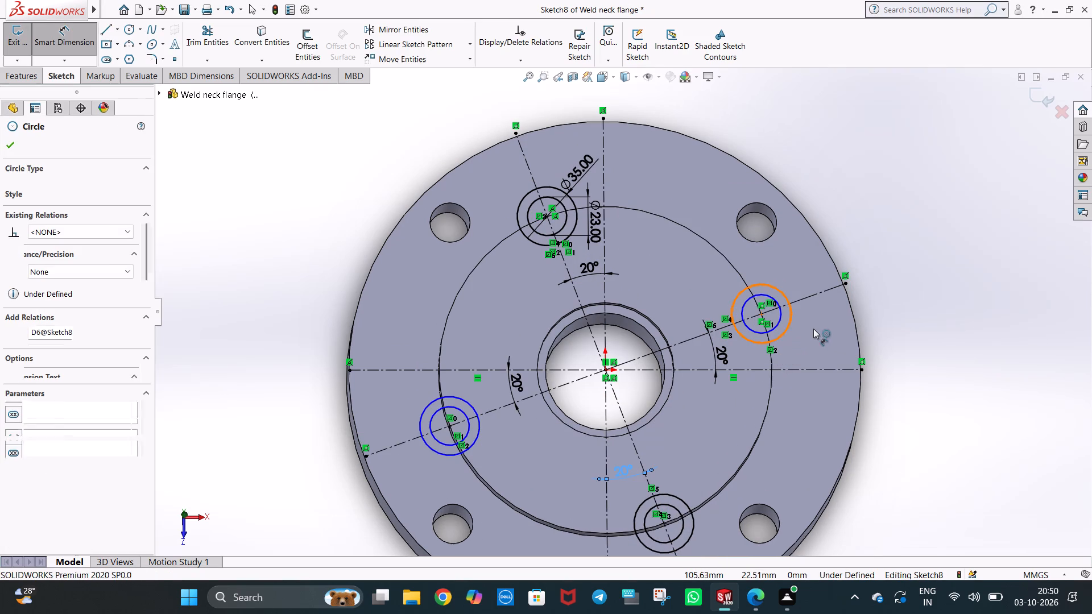
click(813, 329)
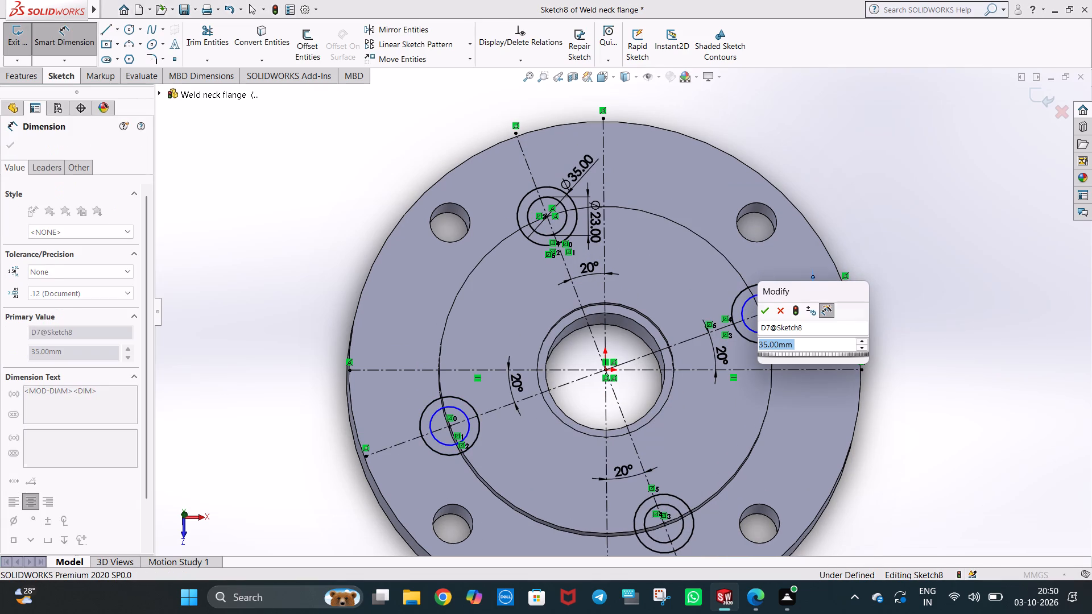
click(763, 313)
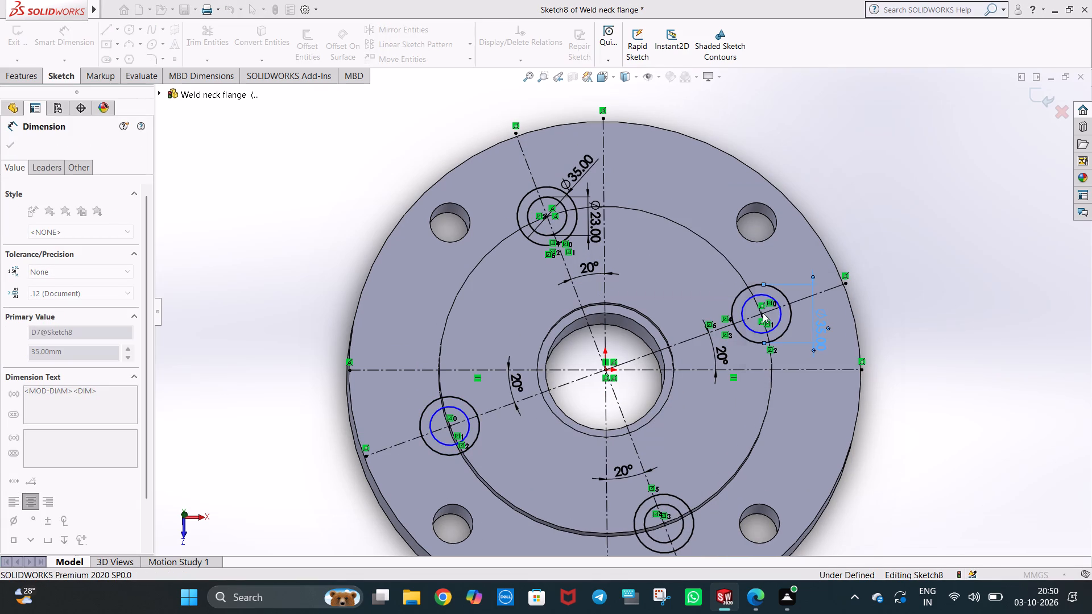
click(750, 331)
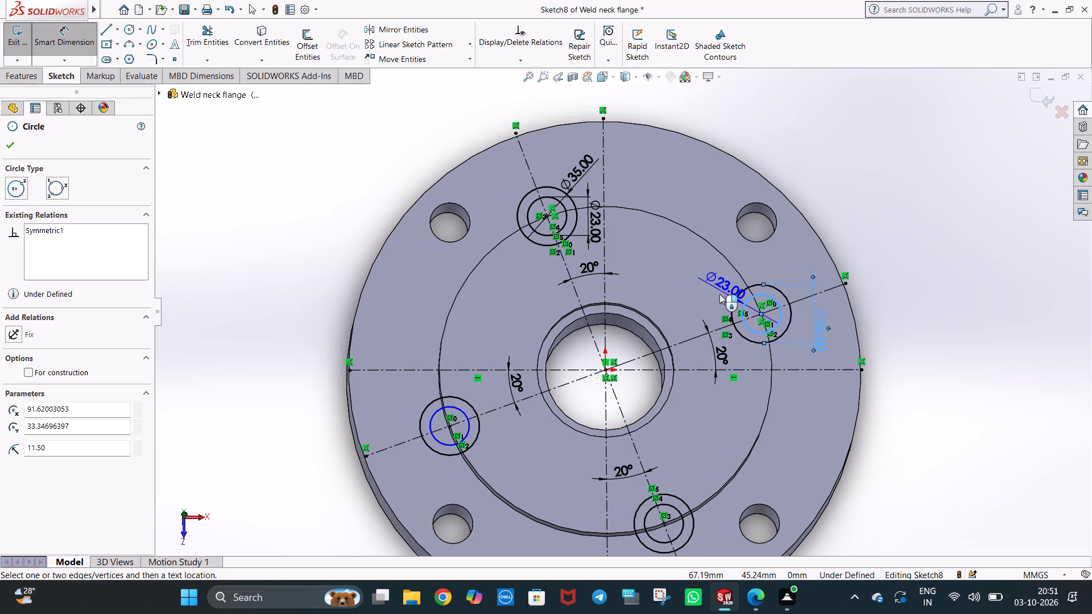
click(711, 294)
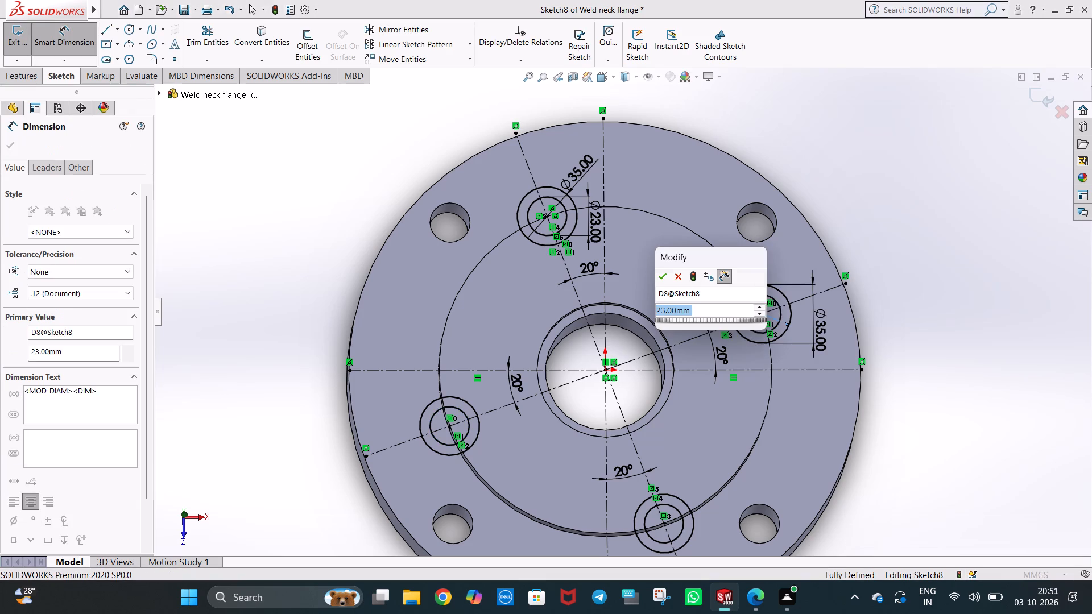
click(658, 276)
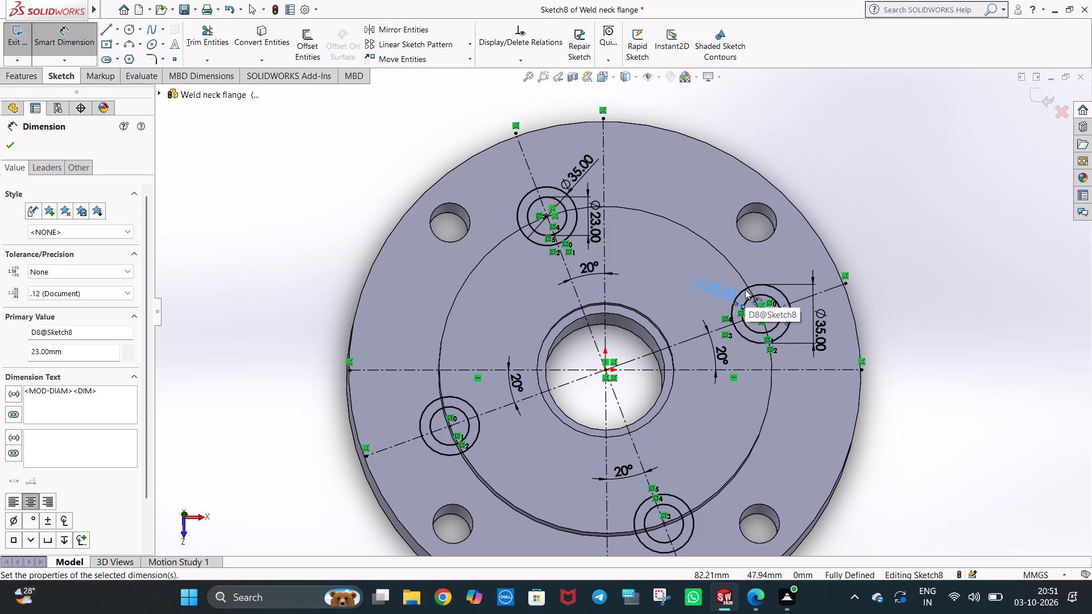
click(890, 266)
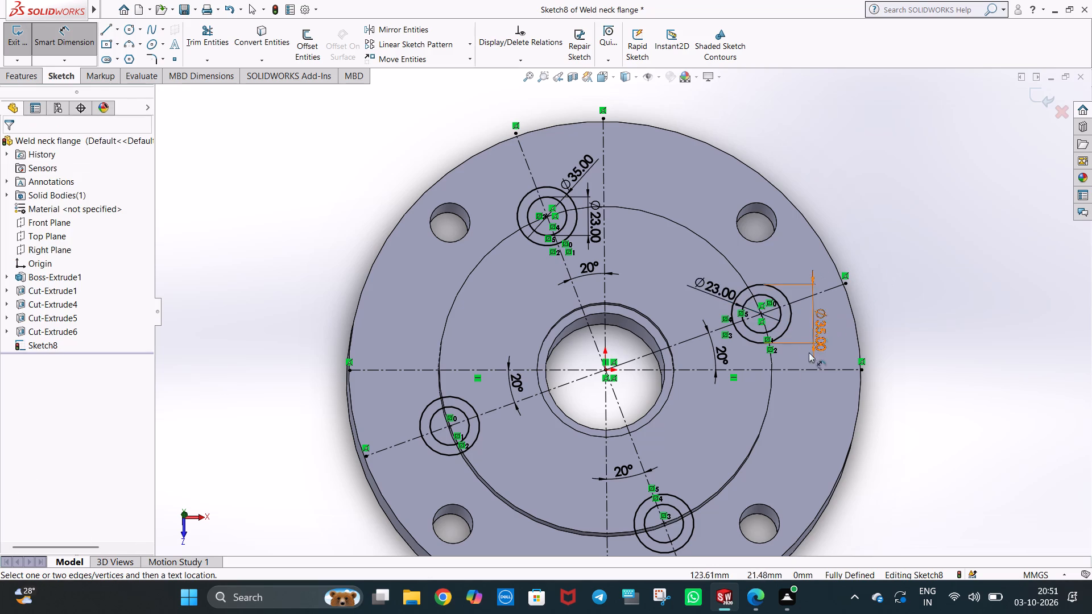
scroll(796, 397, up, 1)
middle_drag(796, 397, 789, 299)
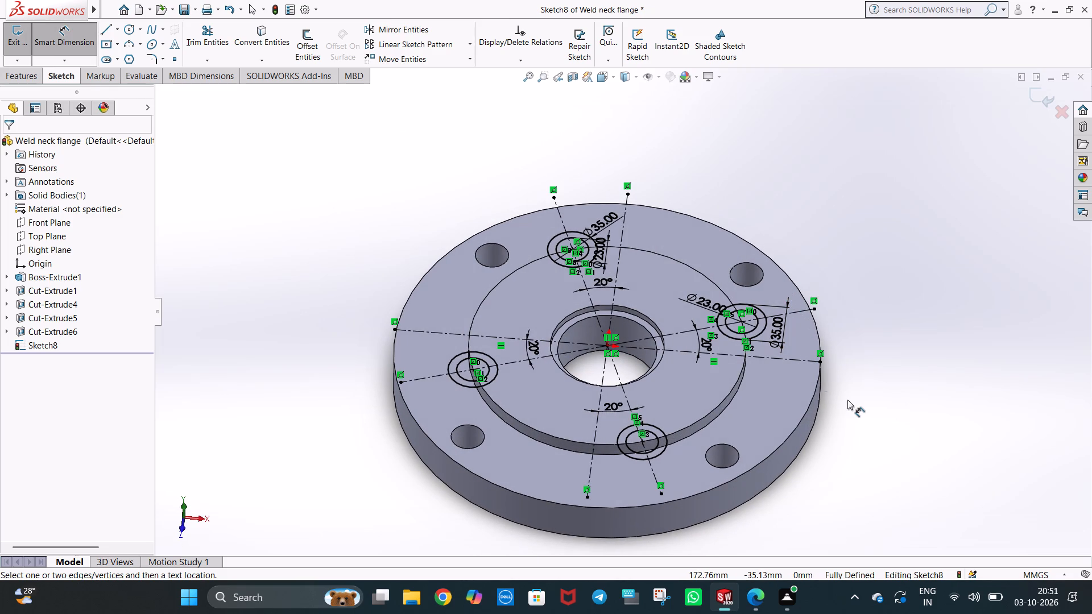
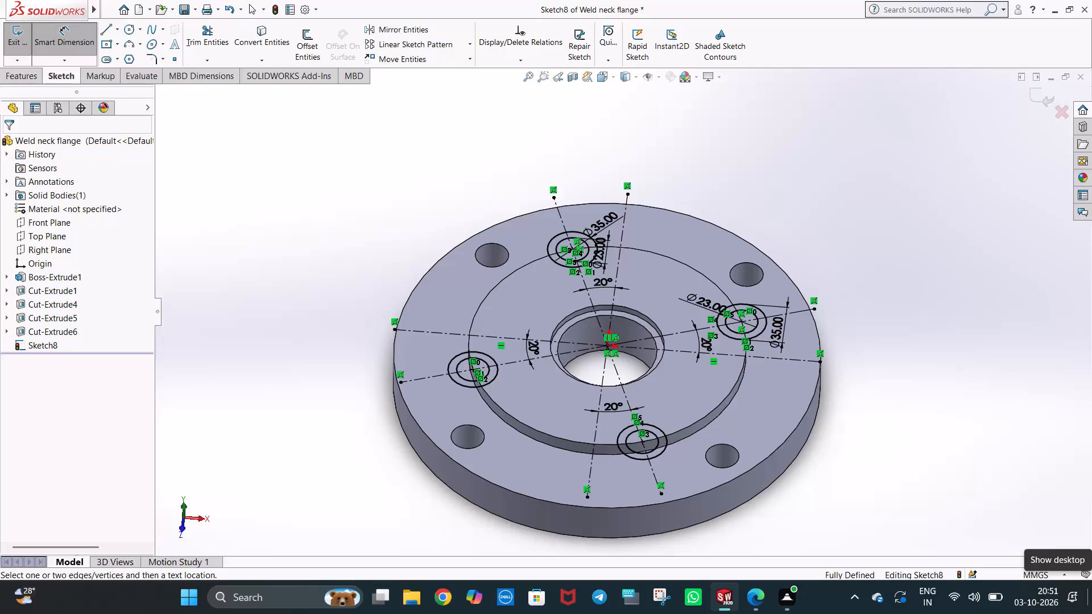
Delete the inner 23 mm circle on the 20° centerline, including its associated dimension.
scroll(779, 379, up, 1)
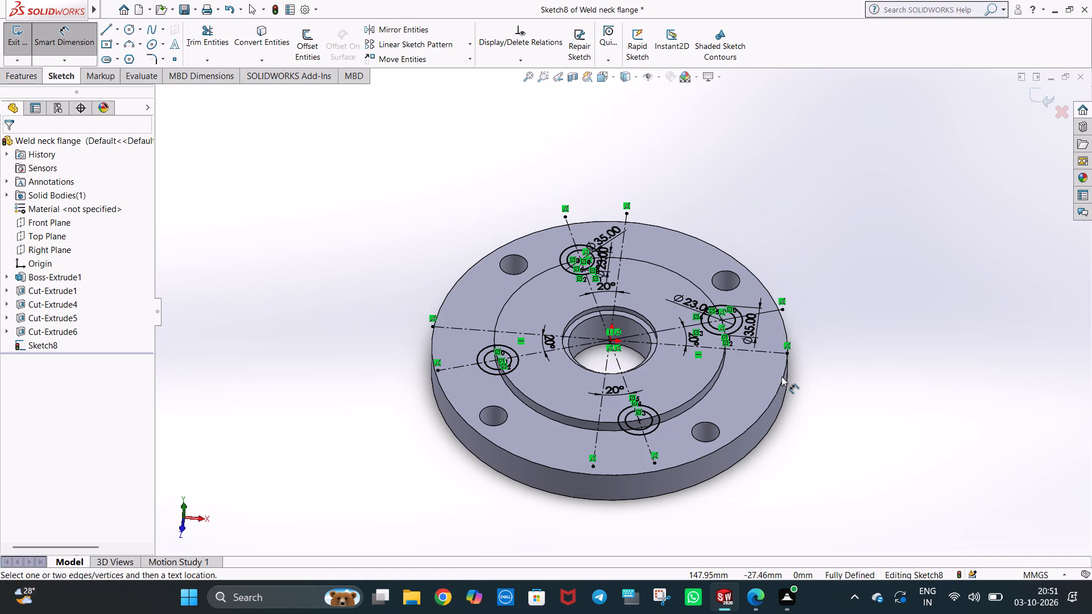
middle_drag(747, 376, 776, 428)
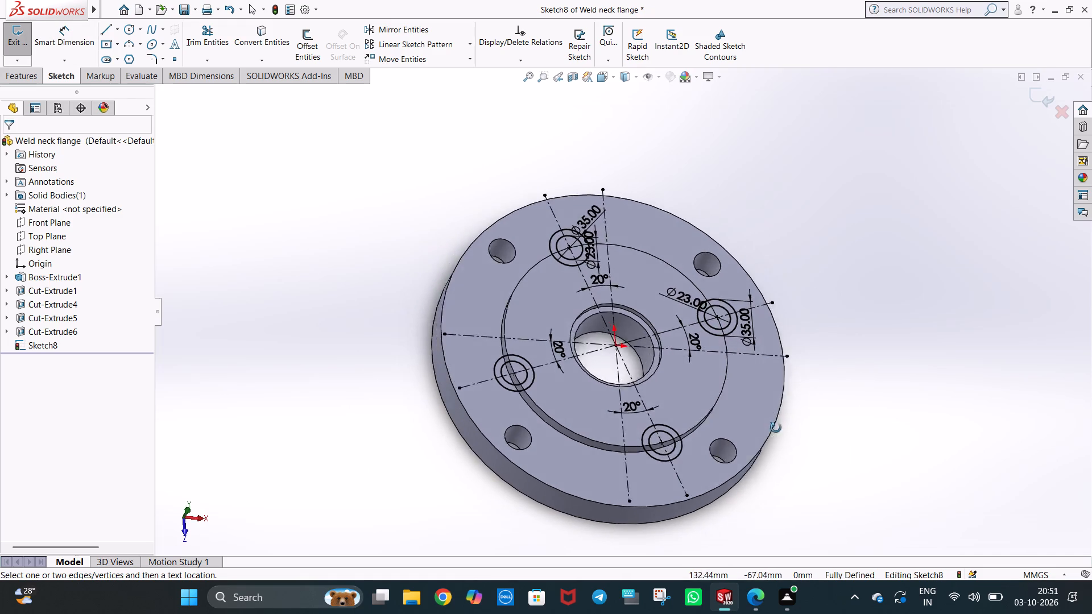
middle_drag(776, 428, 752, 468)
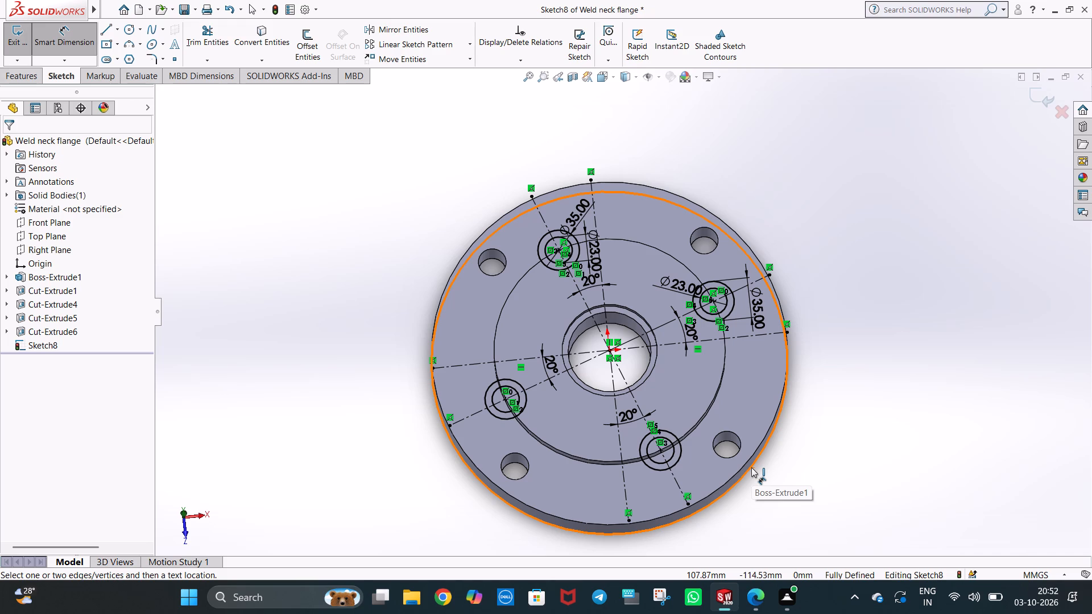
scroll(747, 357, down, 3)
key(Escape)
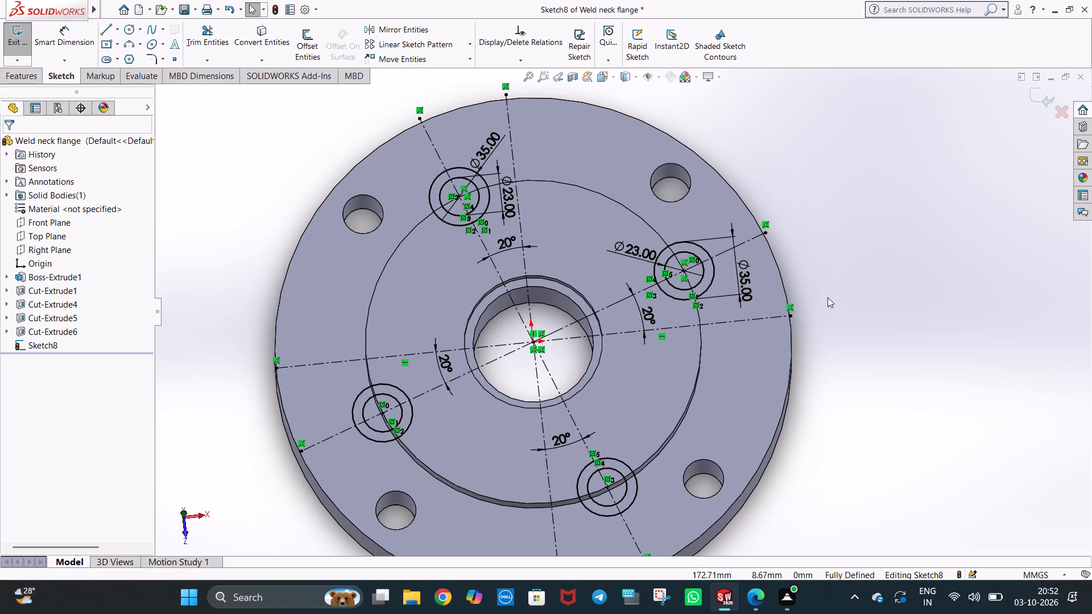
click(828, 297)
key(Escape)
scroll(696, 292, down, 2)
click(696, 272)
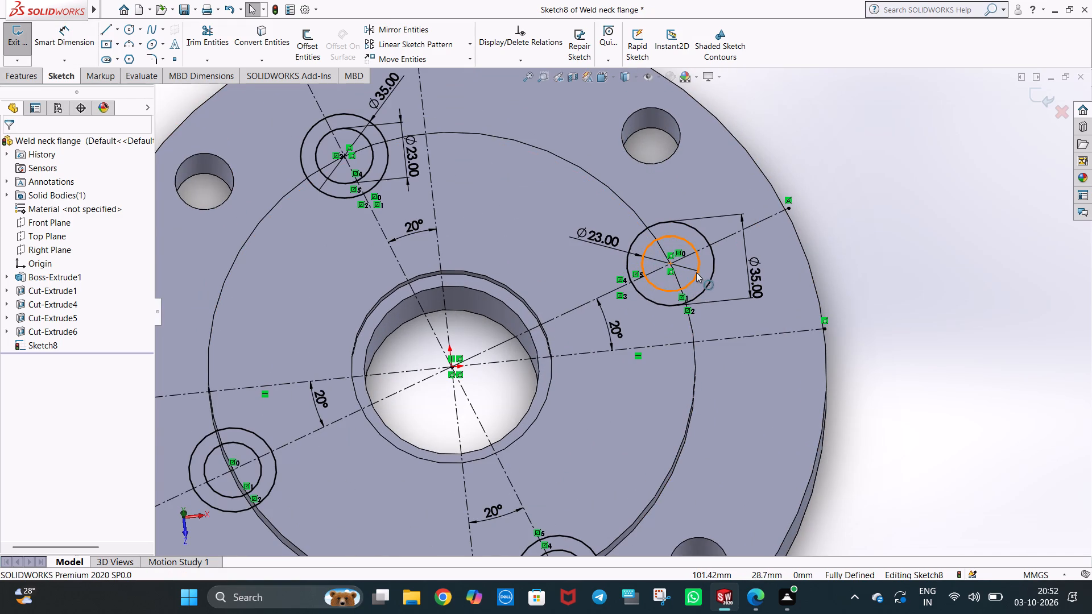
key(Delete)
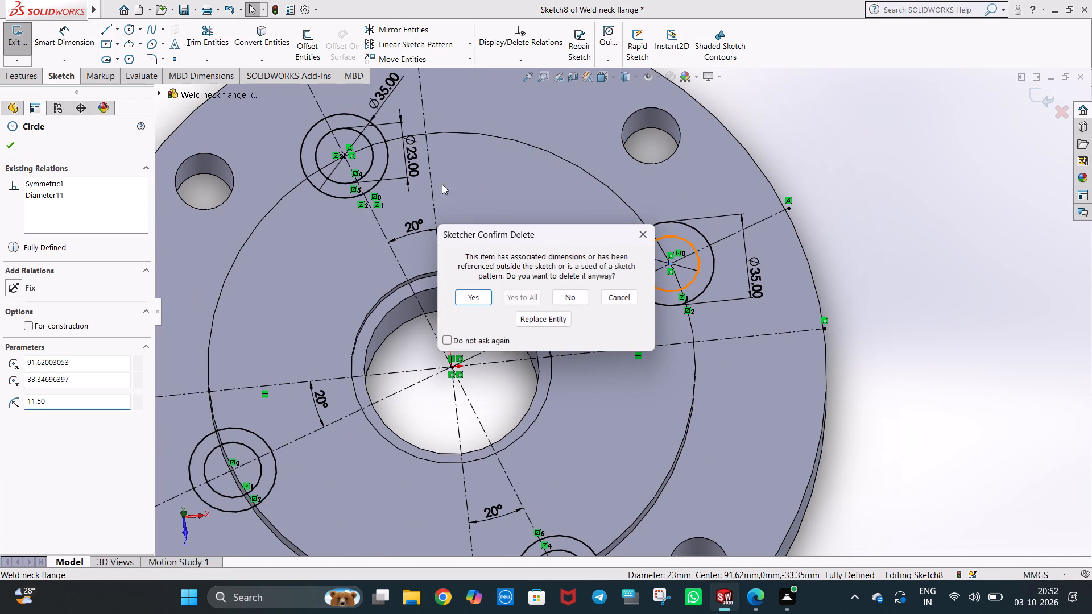
click(480, 296)
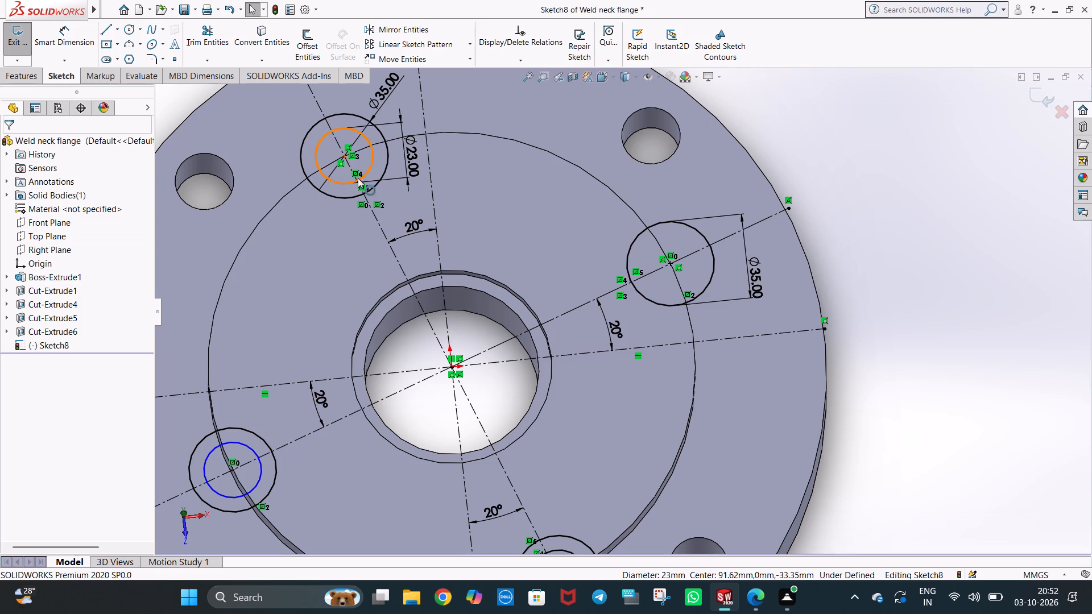
Delete the inner 23 mm circle on the 110° centerline, including its associated dimension.
click(366, 168)
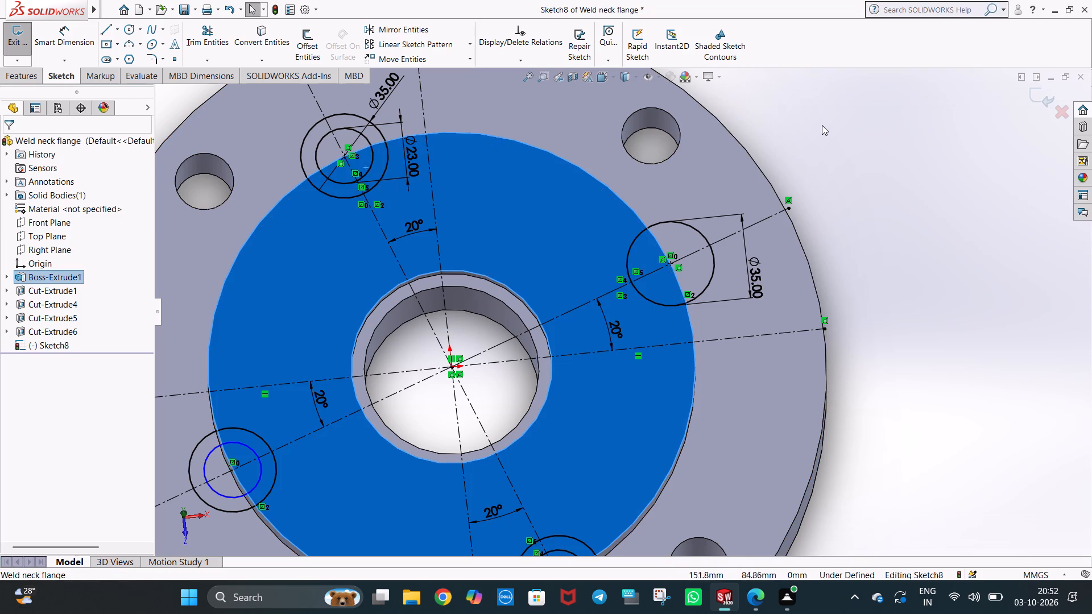
click(824, 125)
click(372, 156)
key(Delete)
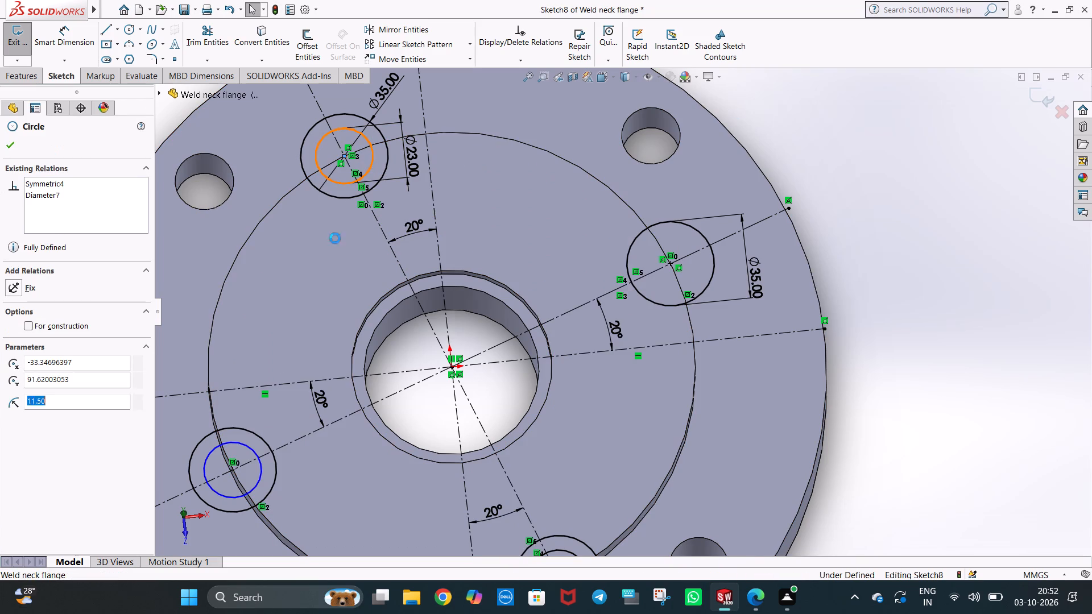
click(473, 297)
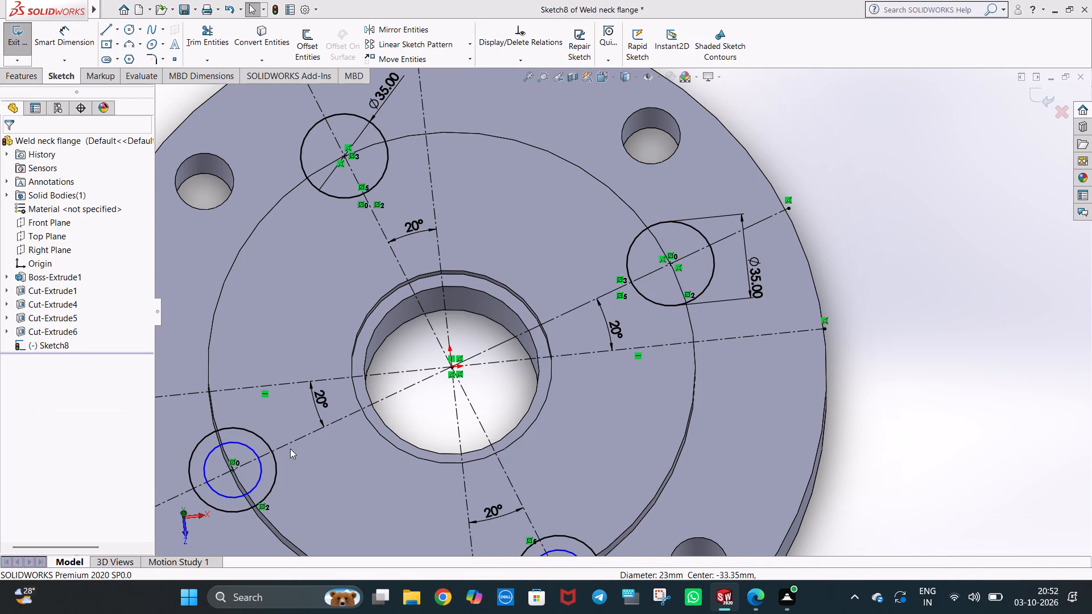
Delete the inner circles on the 200° and 290° centerlines, leaving only the outer circles in the sketch.
click(260, 466)
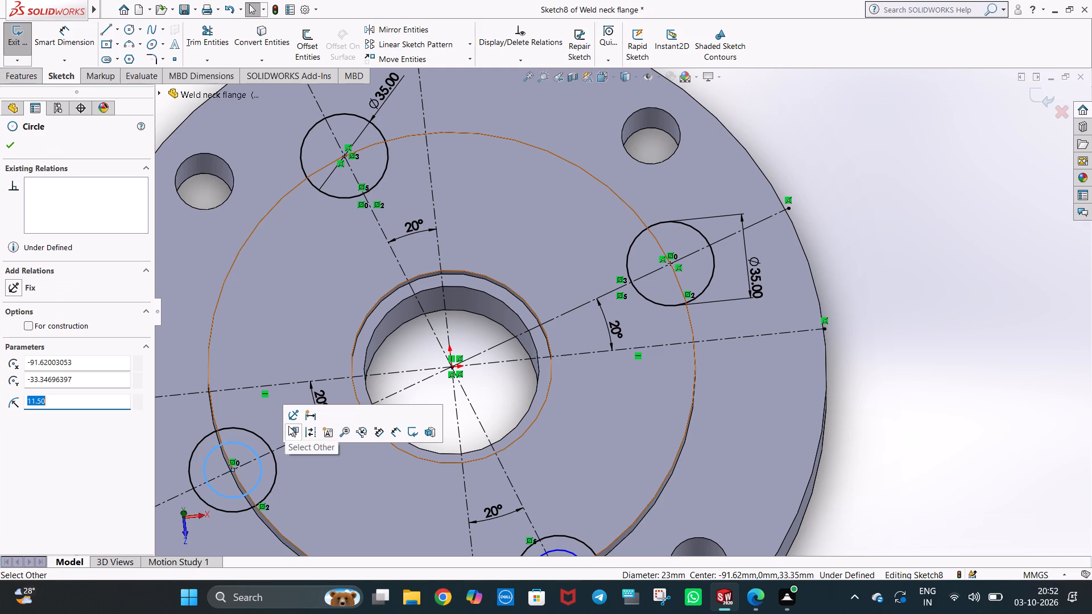
key(Delete)
scroll(636, 472, down, 3)
scroll(597, 517, up, 2)
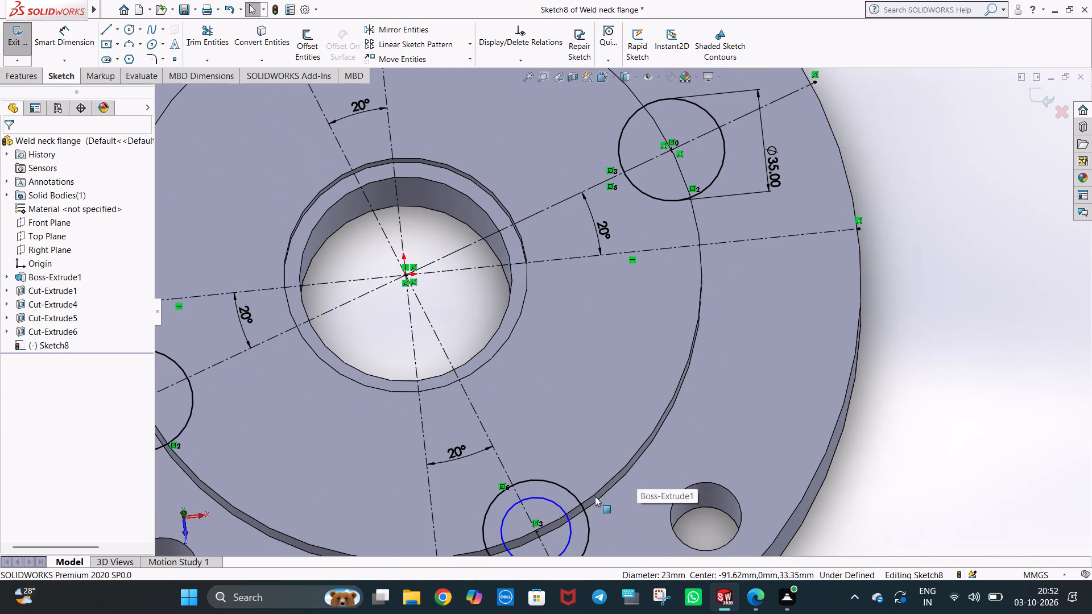
click(550, 498)
key(Delete)
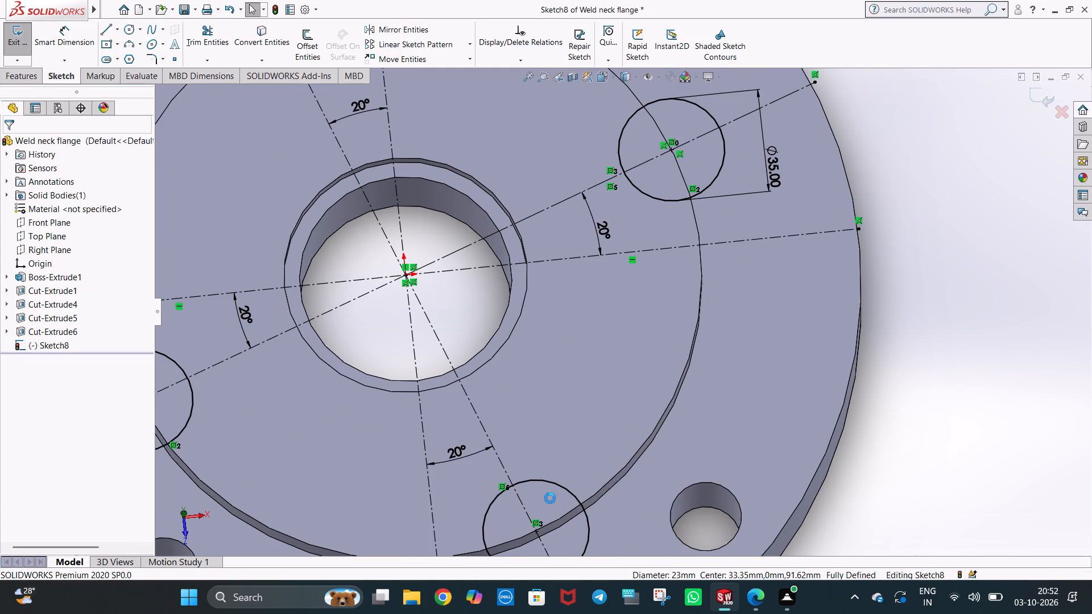
scroll(719, 445, up, 2)
click(903, 345)
key(Escape)
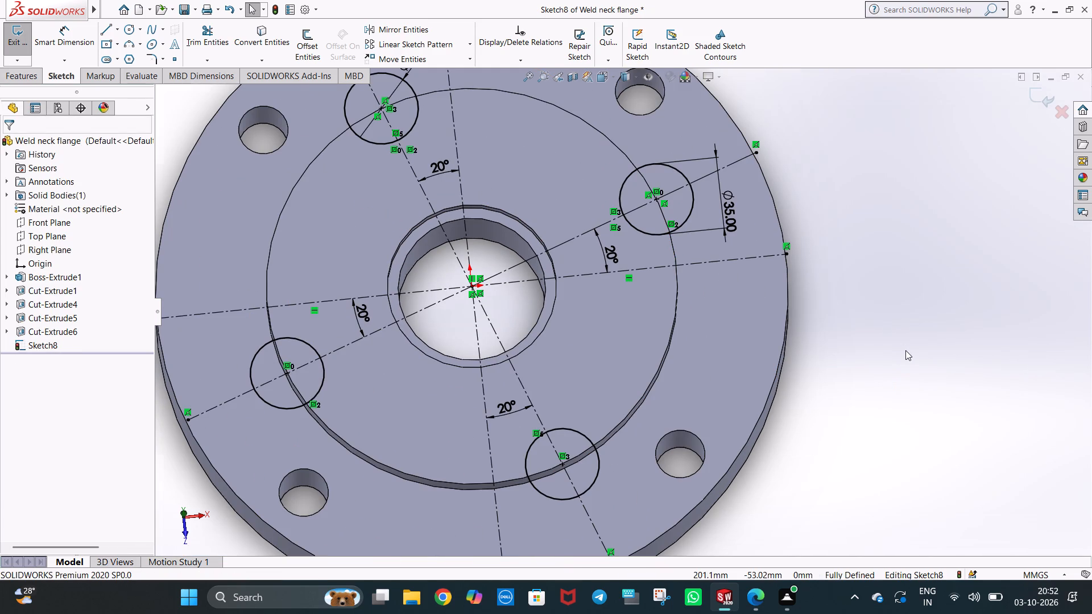
scroll(905, 350, up, 2)
click(825, 242)
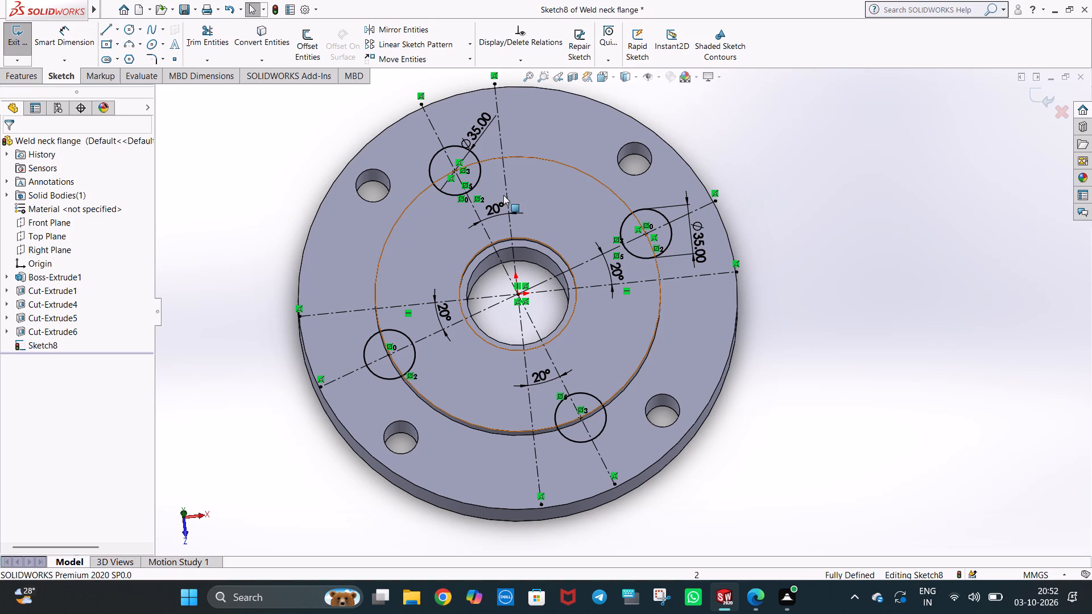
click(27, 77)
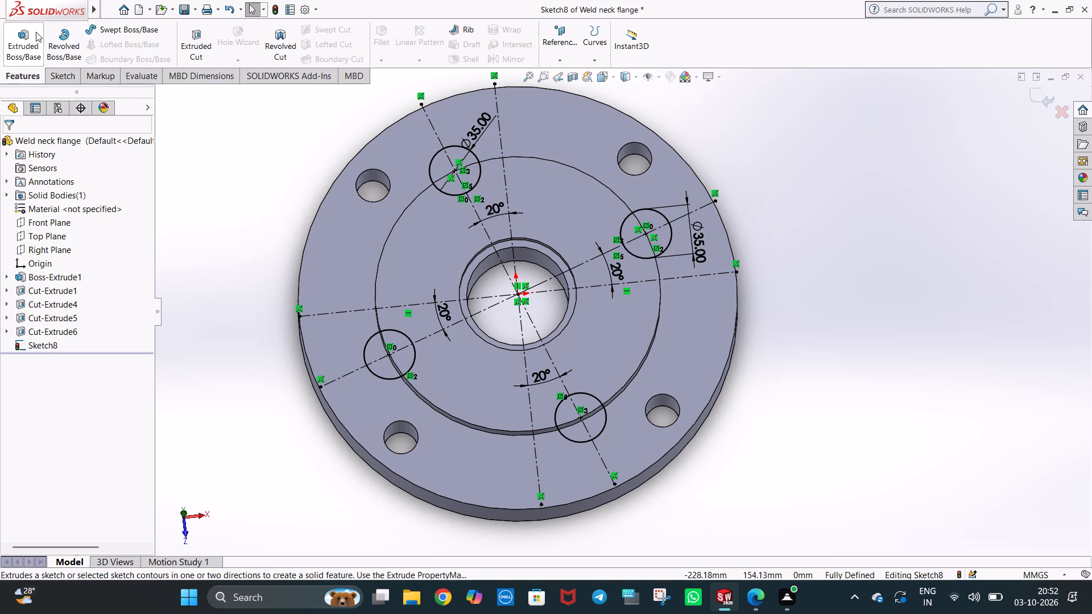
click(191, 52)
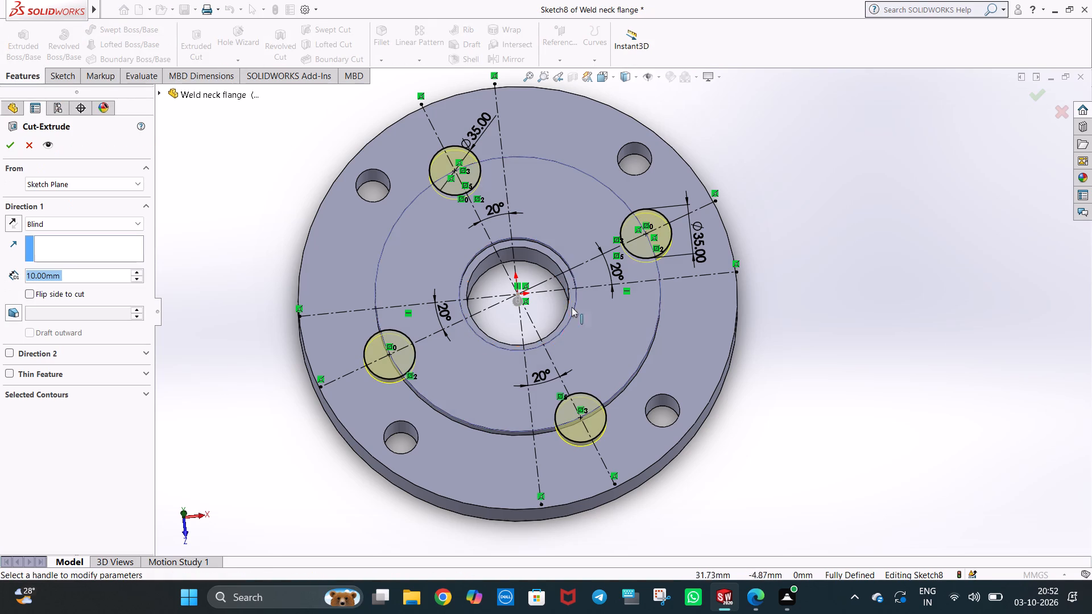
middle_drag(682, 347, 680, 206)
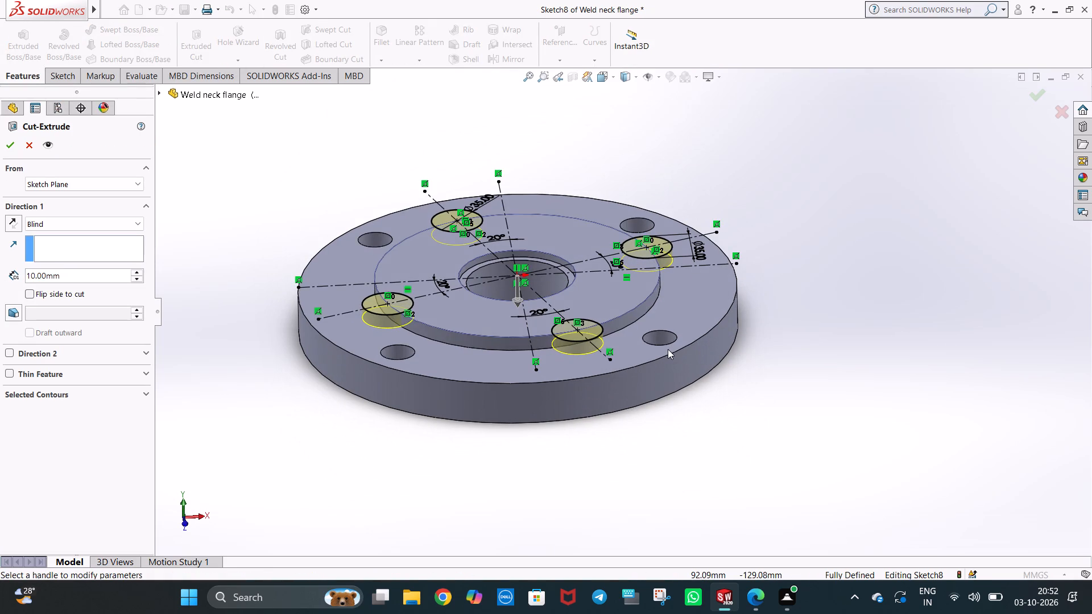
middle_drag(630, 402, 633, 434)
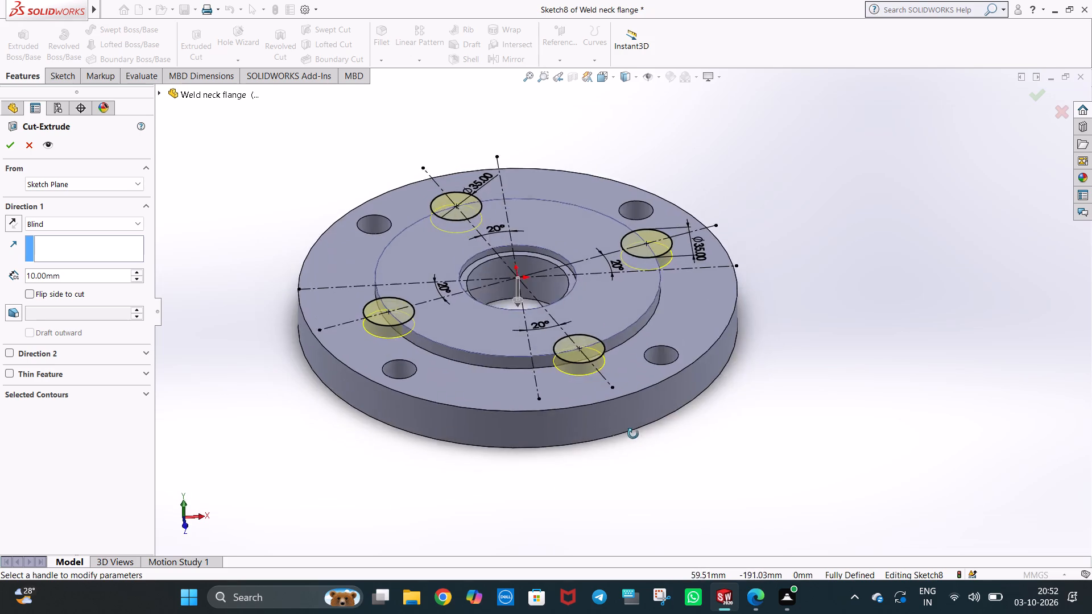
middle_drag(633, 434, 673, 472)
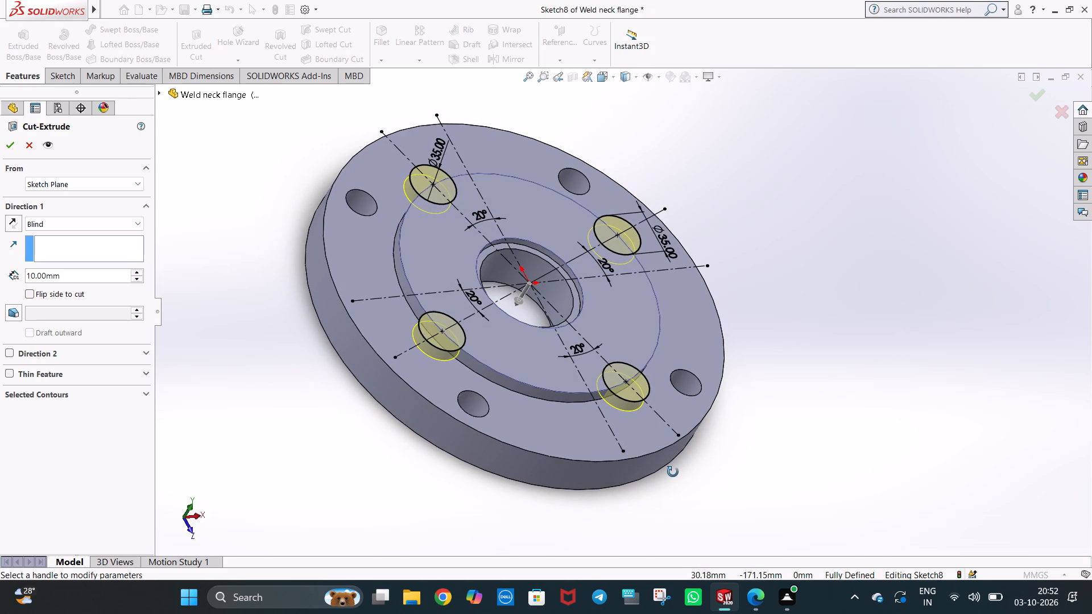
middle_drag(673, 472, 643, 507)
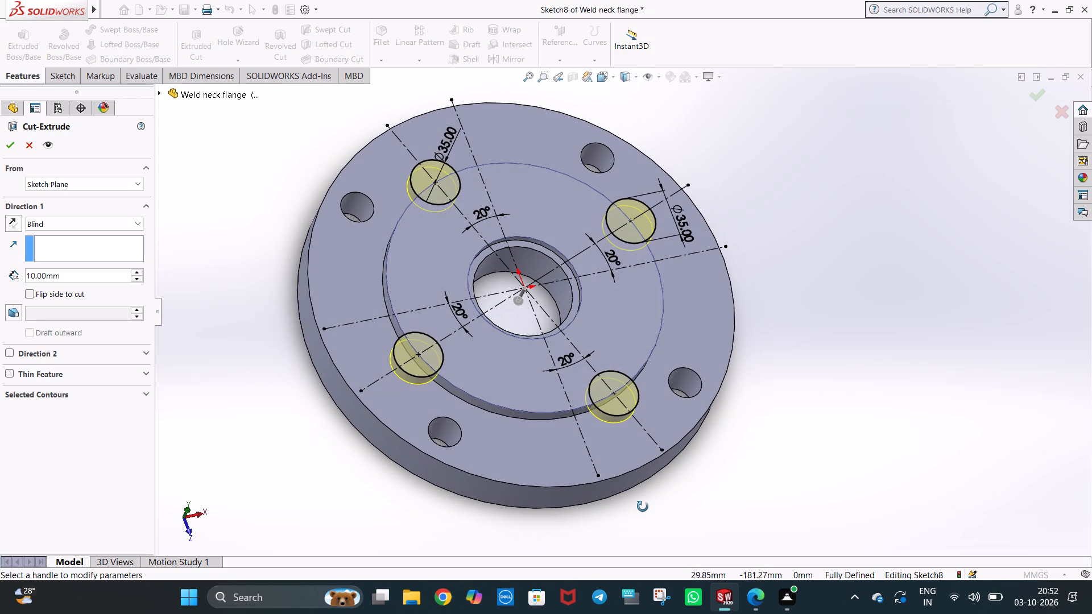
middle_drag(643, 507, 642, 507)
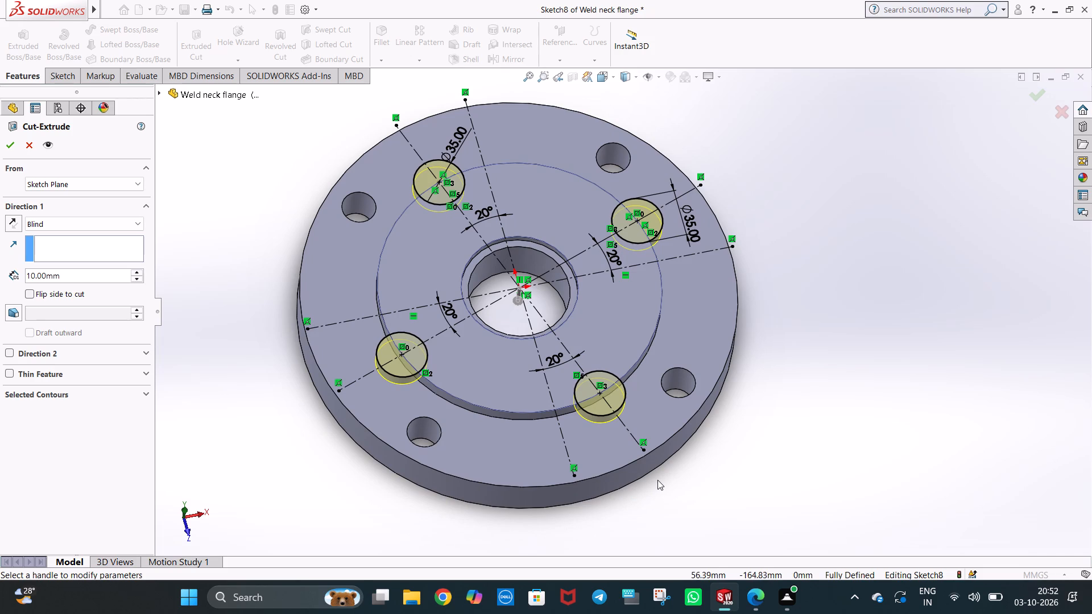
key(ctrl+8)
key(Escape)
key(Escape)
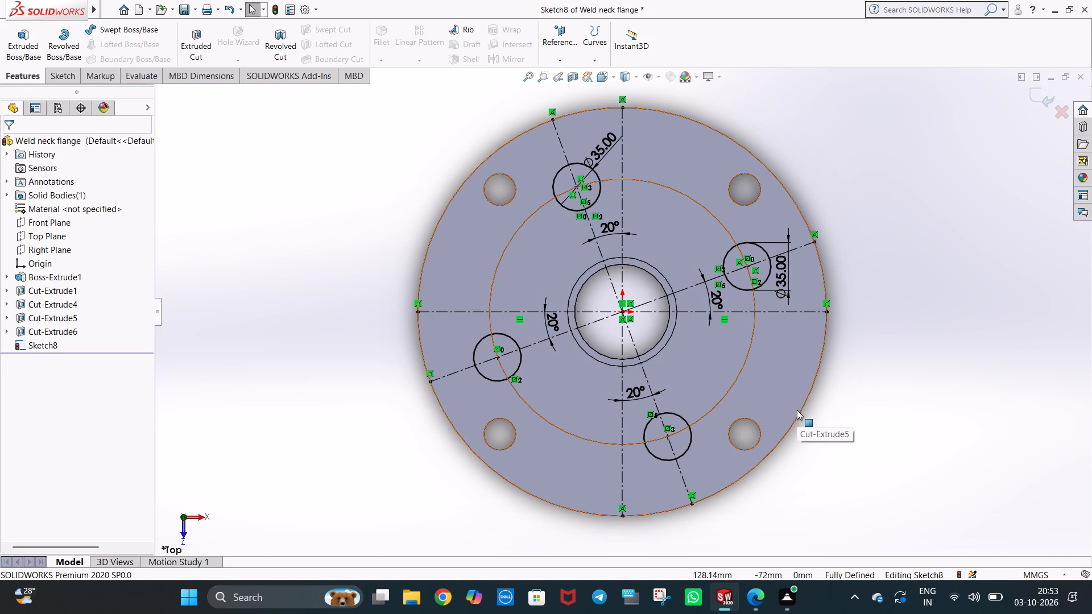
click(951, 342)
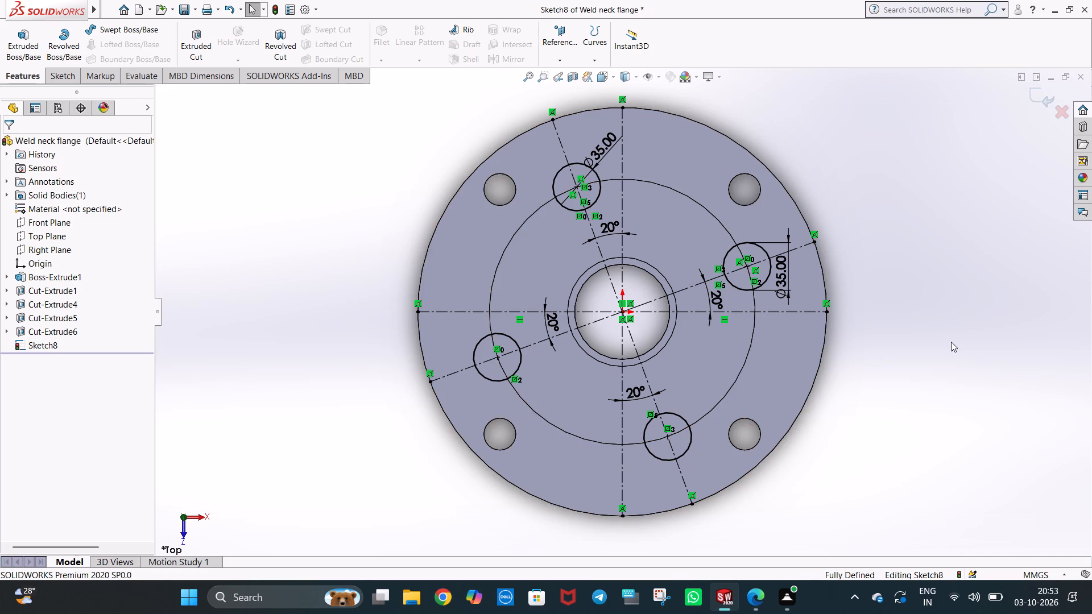
Check the diameter of the raised face's outer circular edge.
click(56, 77)
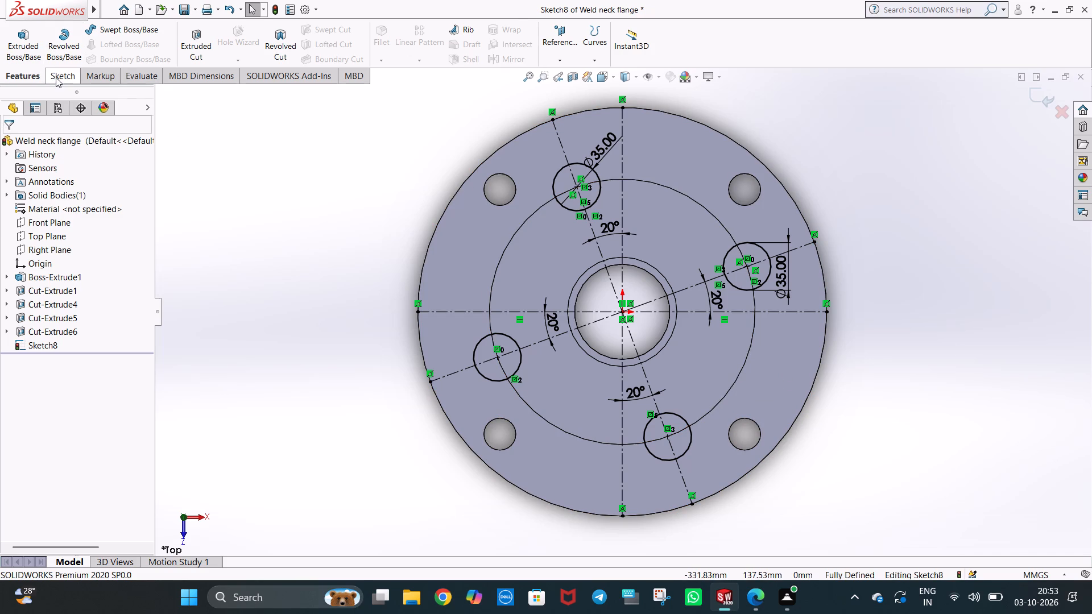
click(79, 40)
click(724, 396)
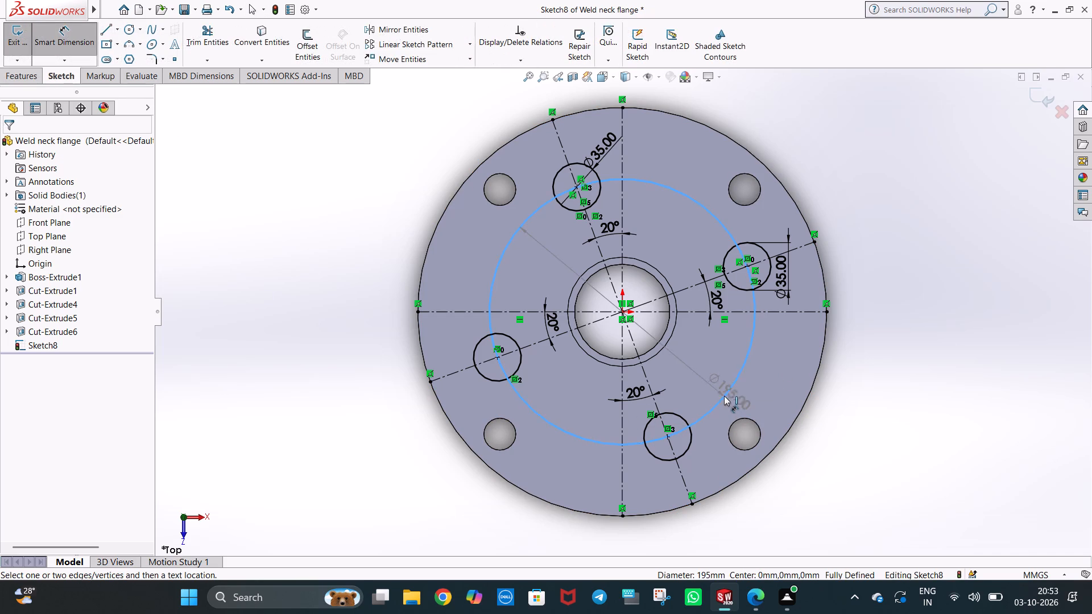
key(Escape)
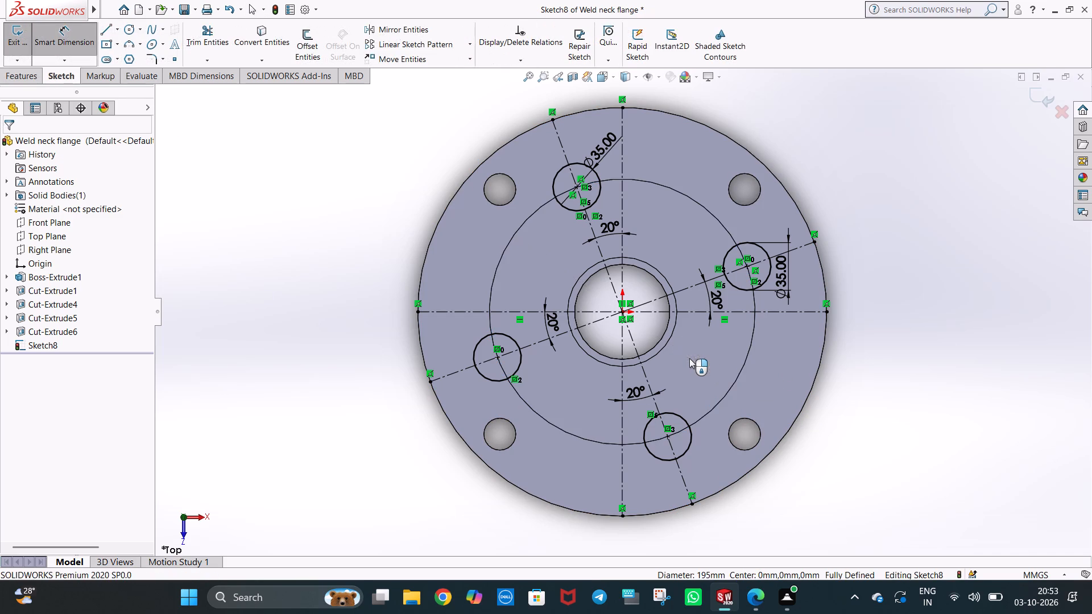
key(Escape)
key(Escape)
click(878, 341)
key(Escape)
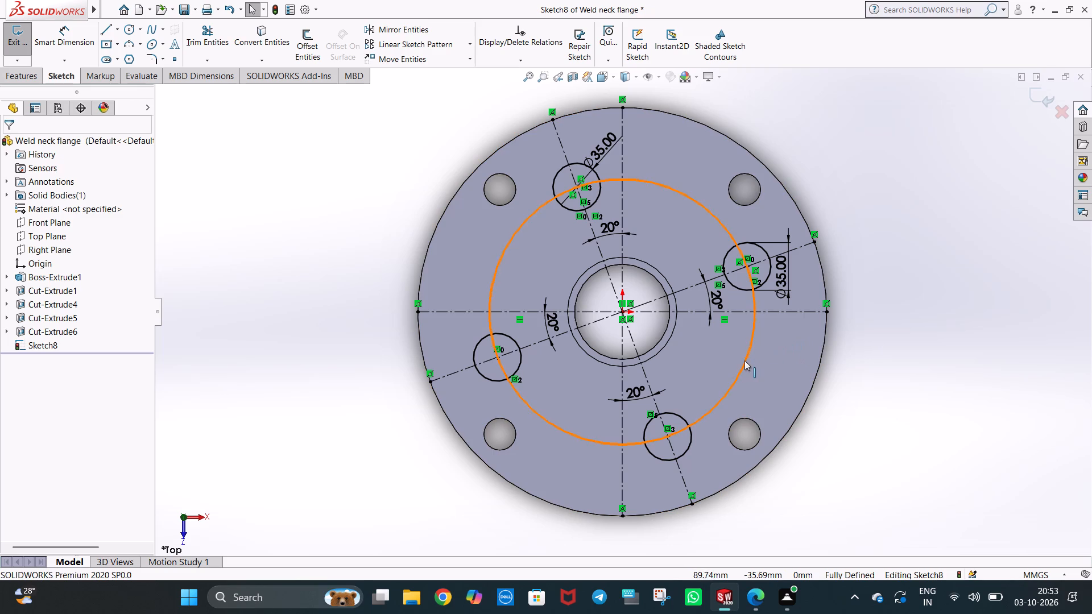
click(744, 360)
click(744, 360)
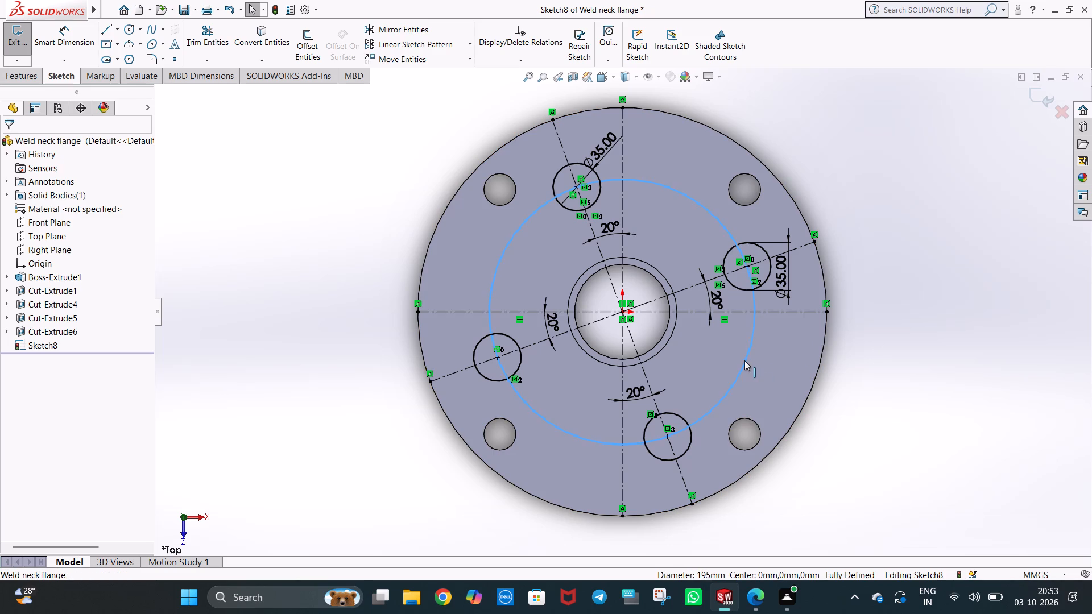
key(Escape)
key(Escape)
Sketch a circle centred on the origin with a radius of 75 mm.
middle_drag(758, 370, 751, 240)
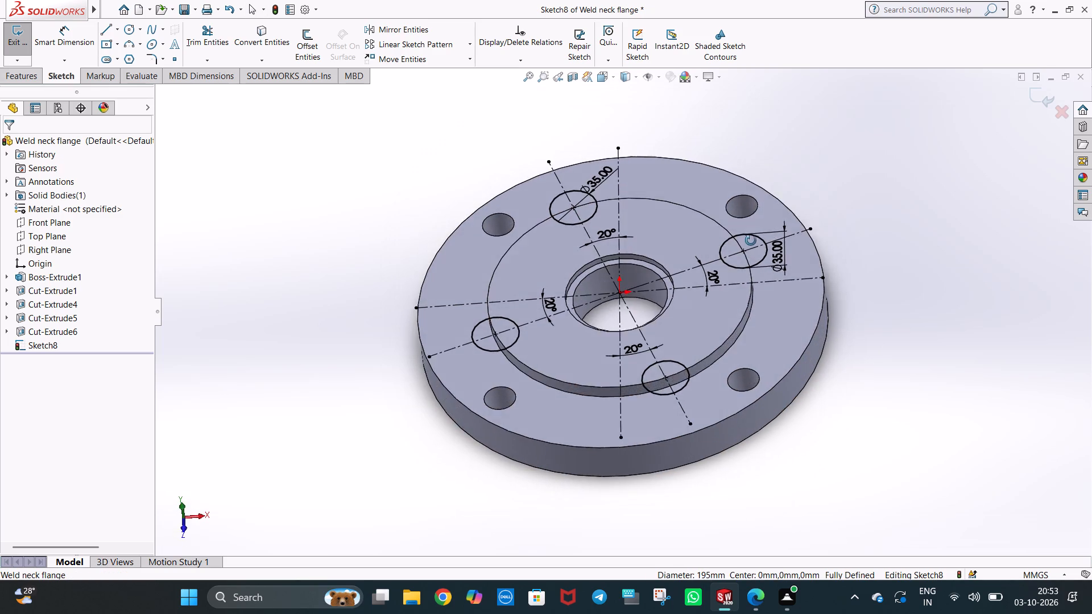
middle_drag(751, 240, 804, 327)
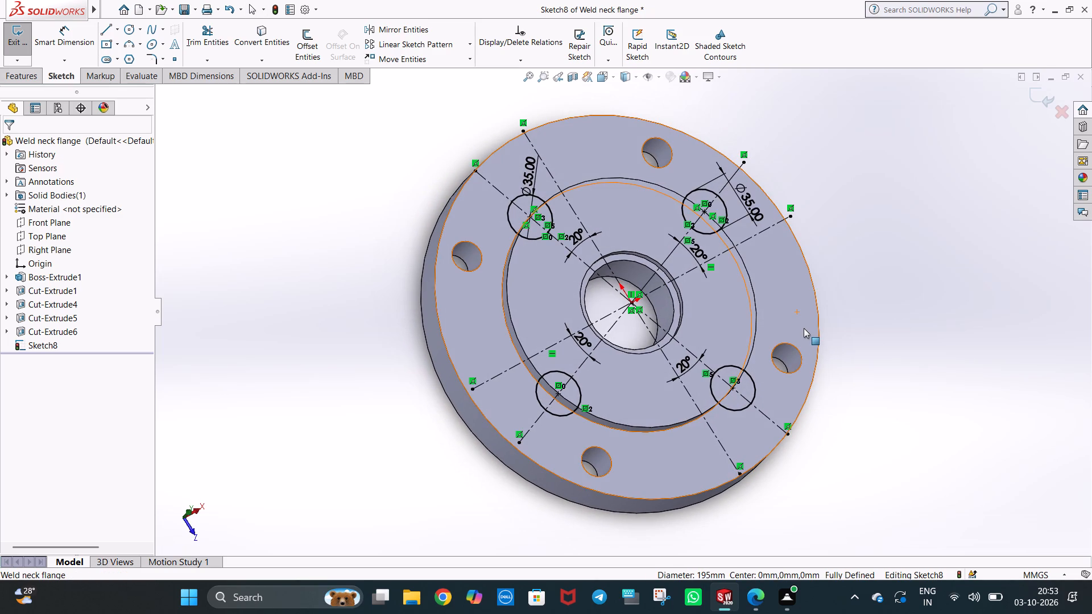
key(ctrl+7)
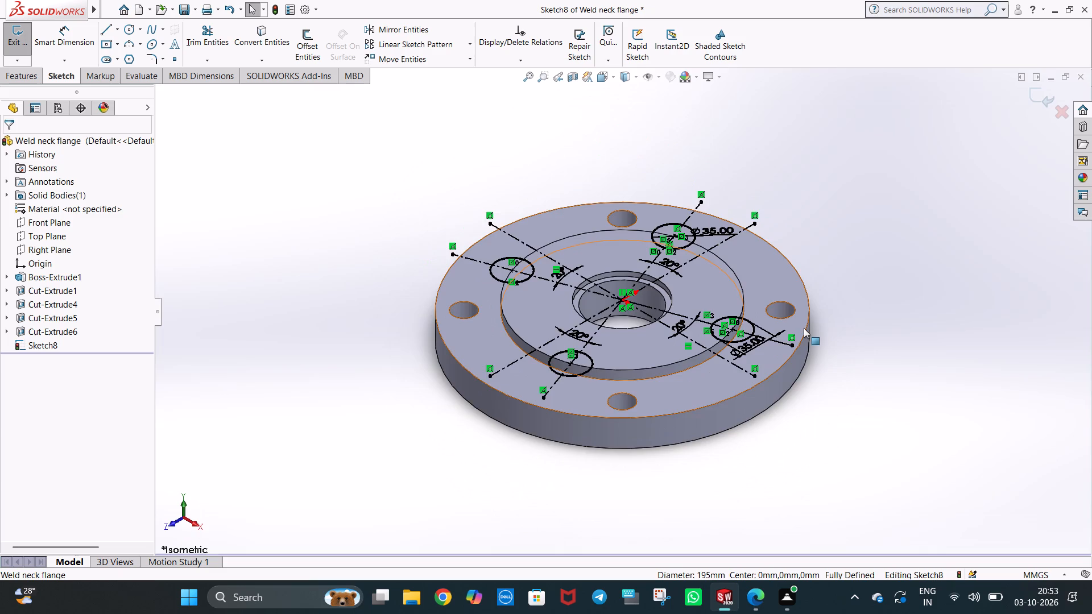
key(ctrl+8)
click(290, 213)
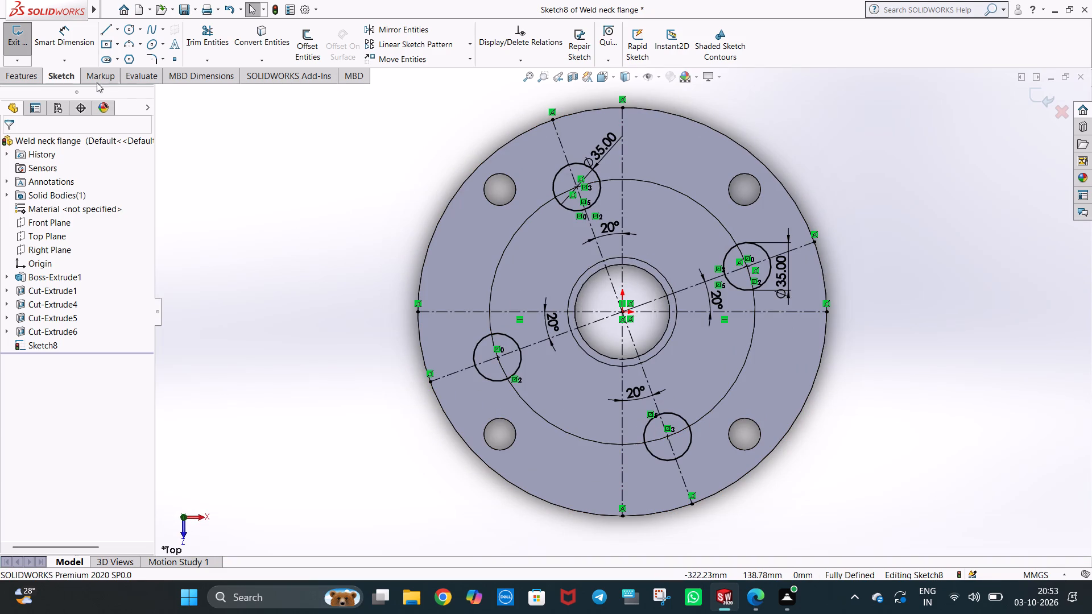
click(130, 32)
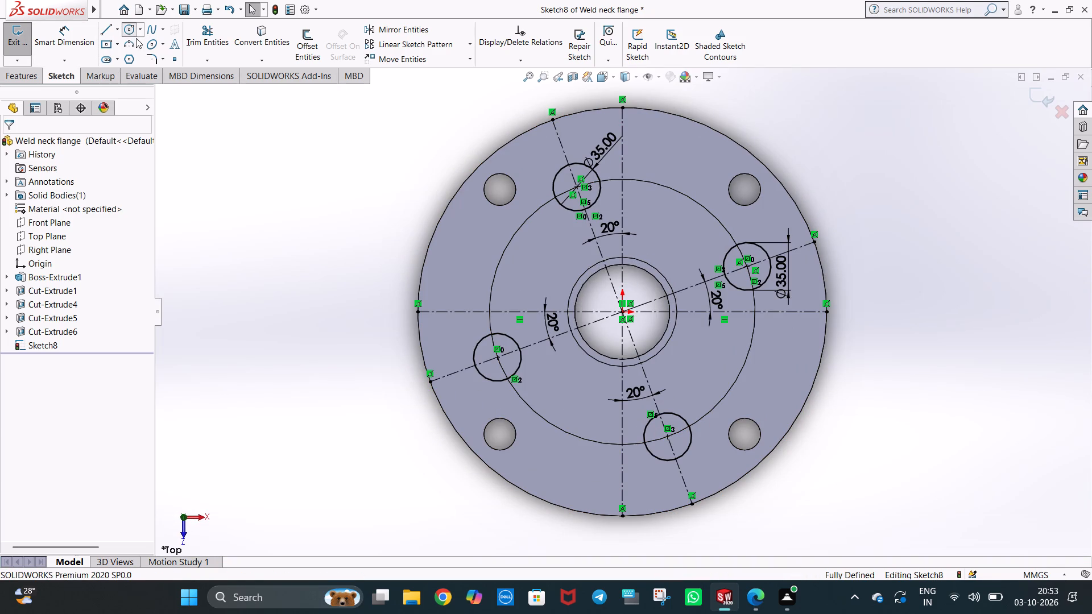
click(623, 310)
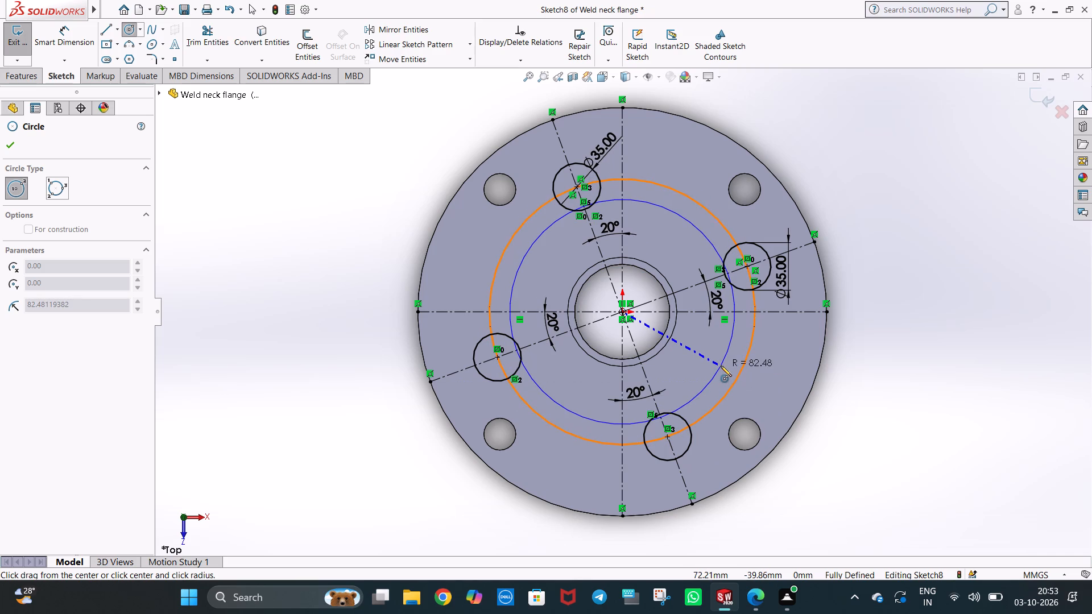
click(721, 366)
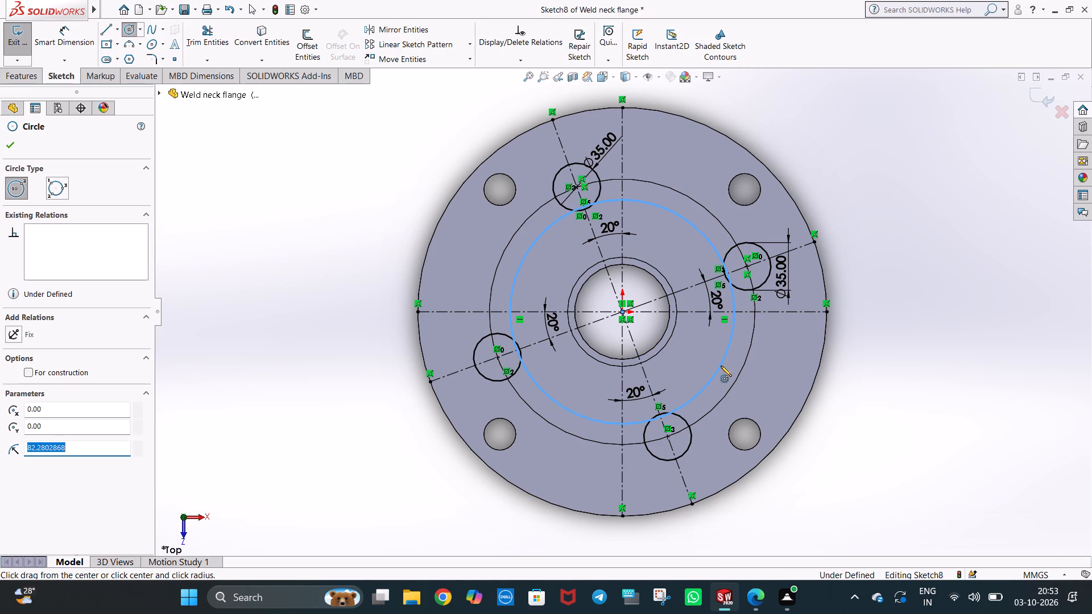
text(75)
key(Return)
key(Escape)
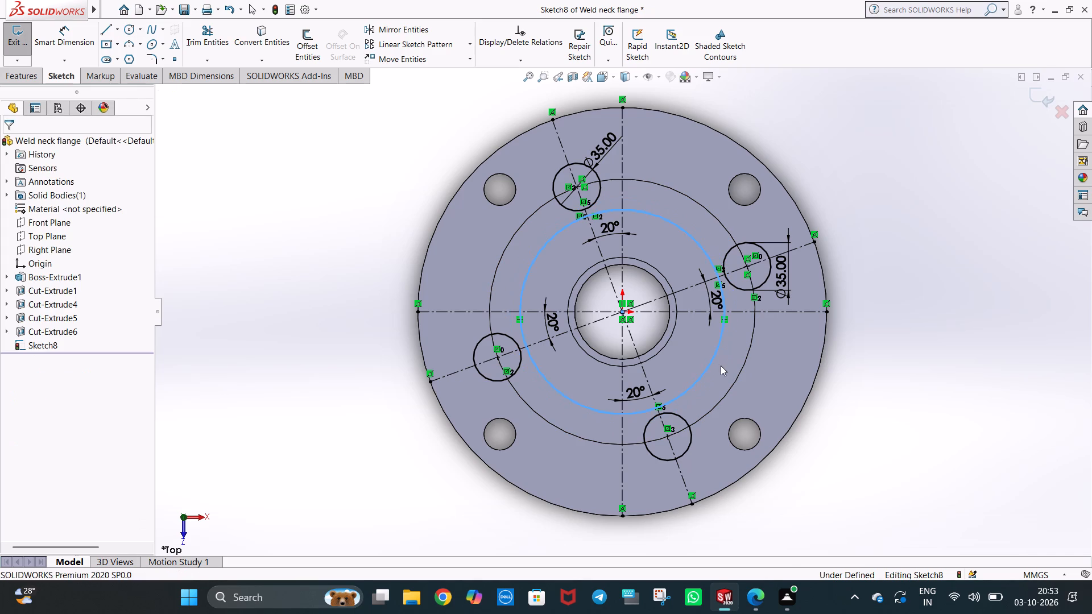
key(Escape)
key(Escape)
click(821, 364)
click(907, 348)
key(Escape)
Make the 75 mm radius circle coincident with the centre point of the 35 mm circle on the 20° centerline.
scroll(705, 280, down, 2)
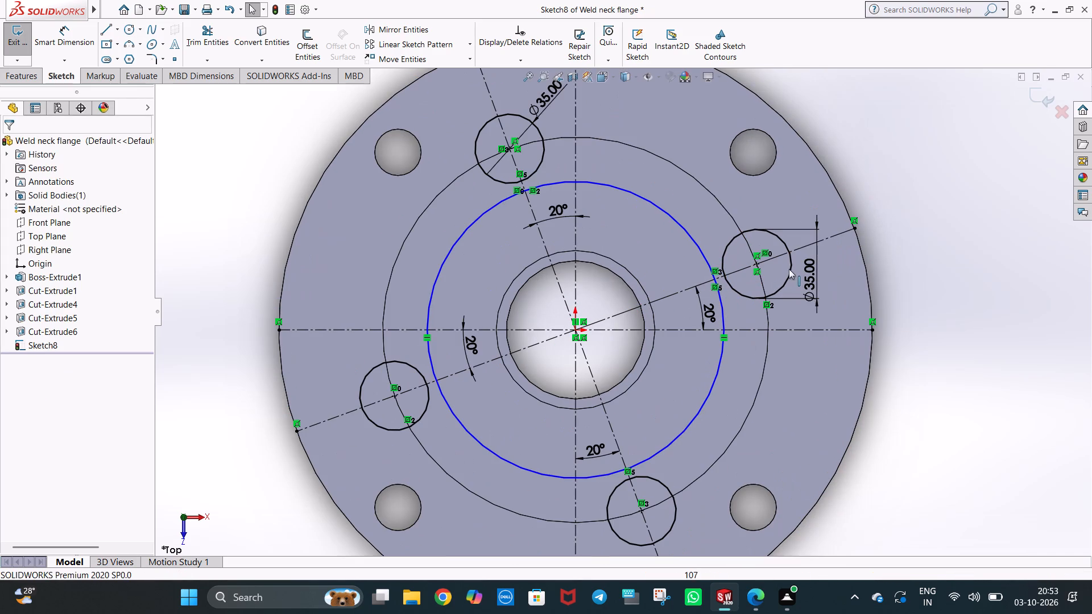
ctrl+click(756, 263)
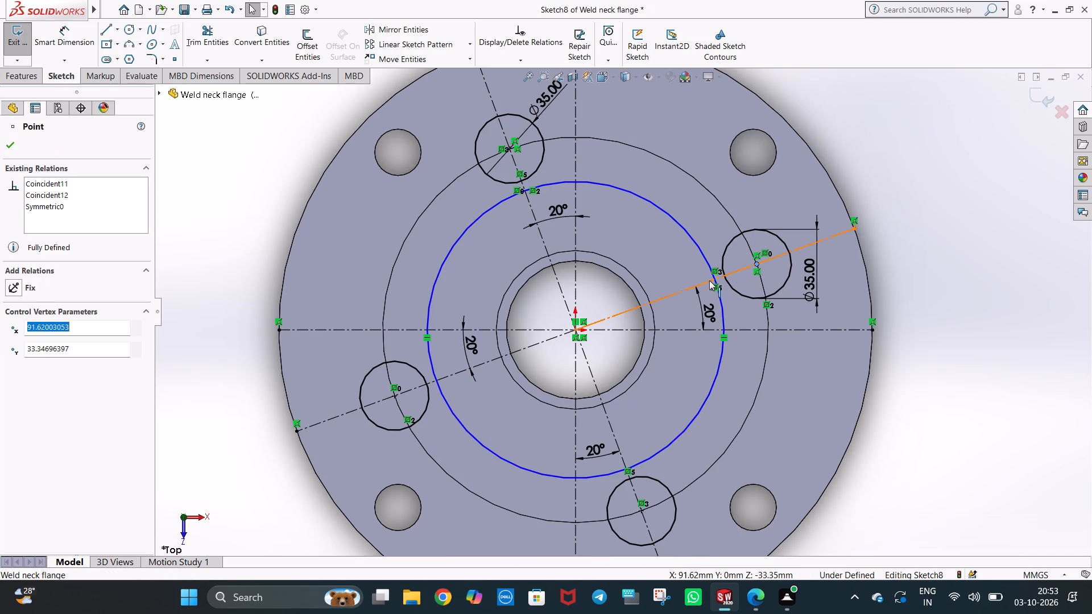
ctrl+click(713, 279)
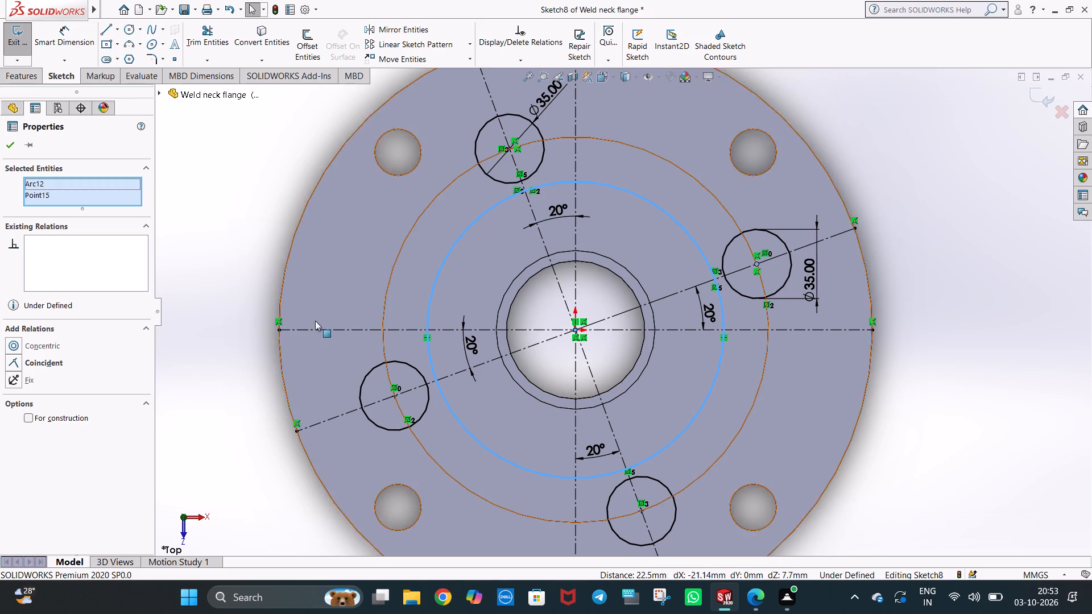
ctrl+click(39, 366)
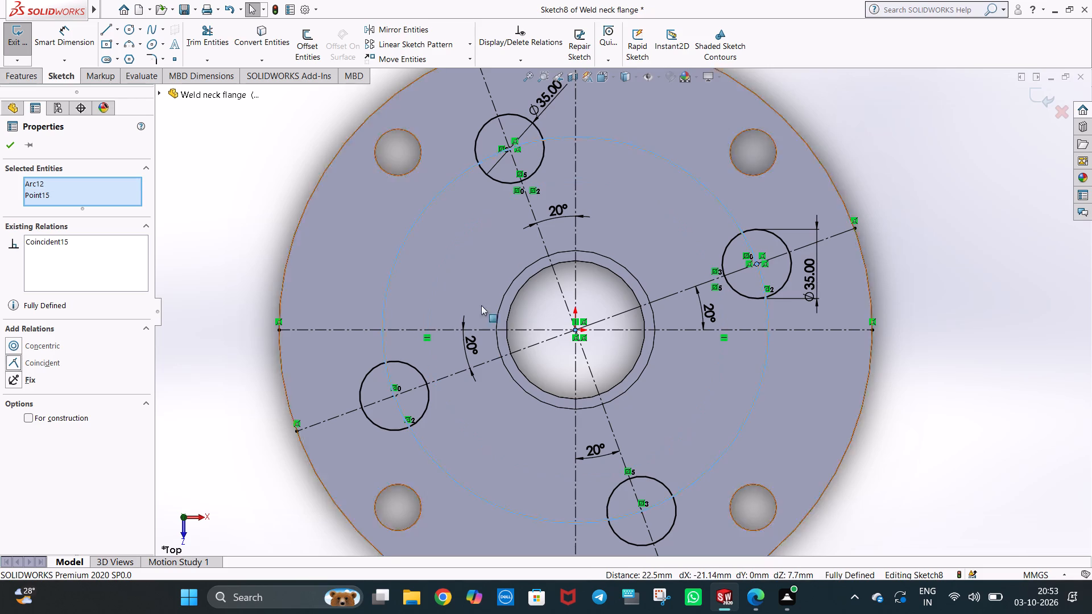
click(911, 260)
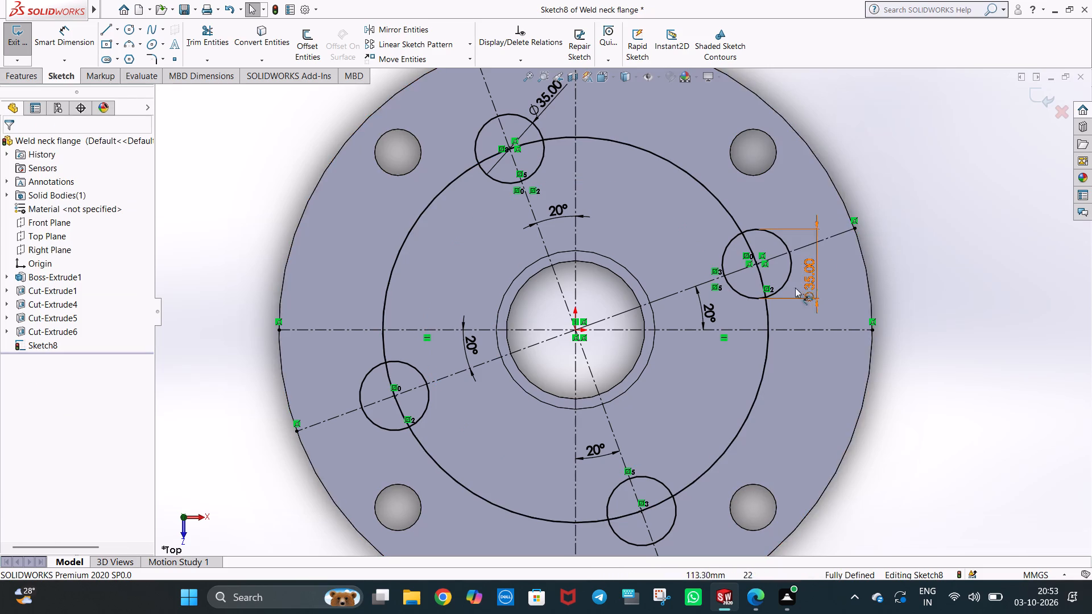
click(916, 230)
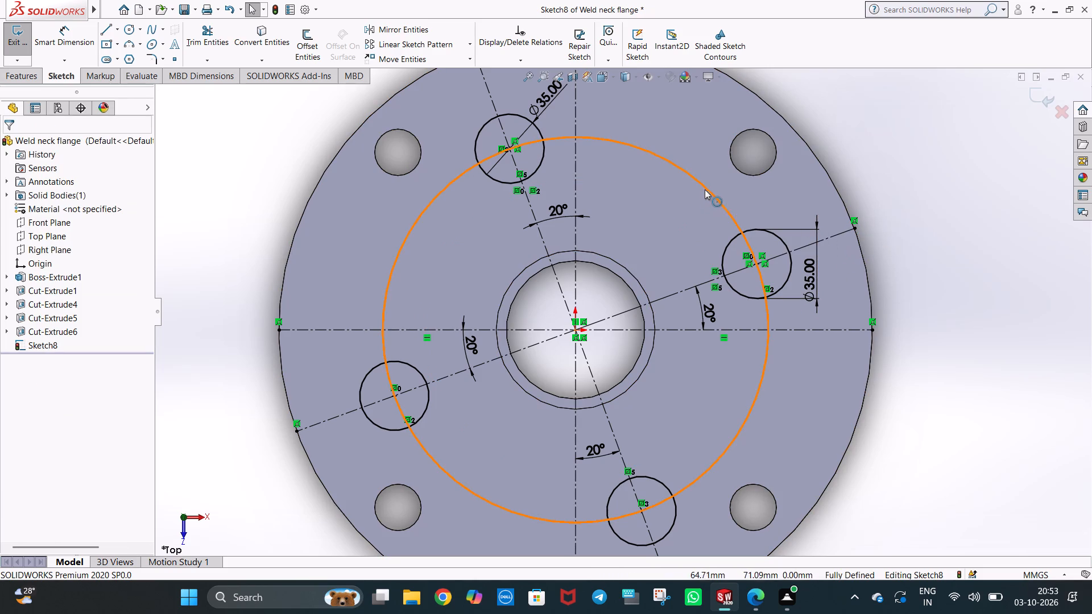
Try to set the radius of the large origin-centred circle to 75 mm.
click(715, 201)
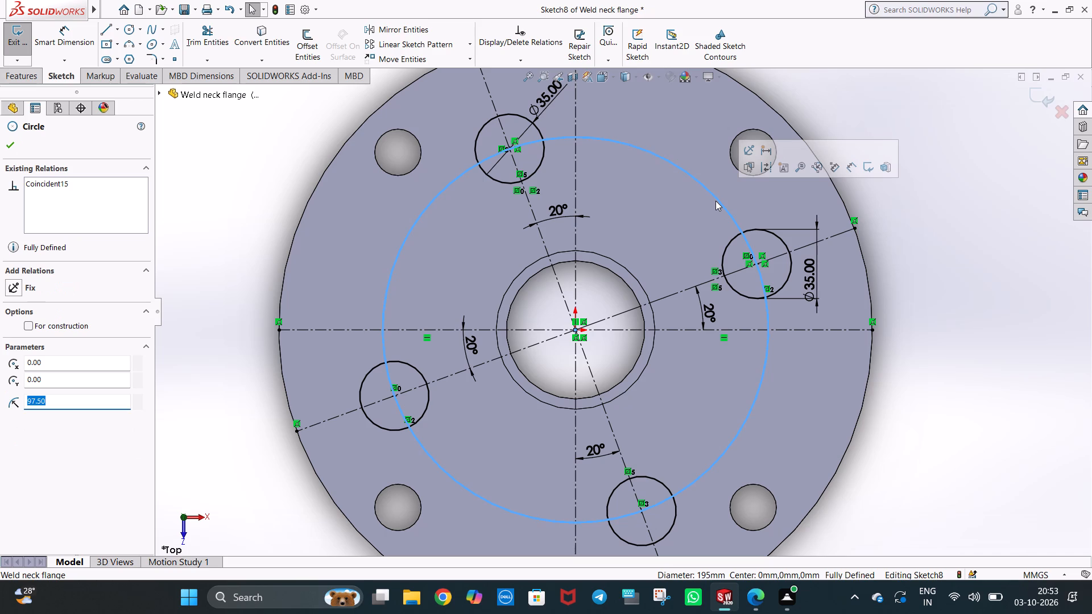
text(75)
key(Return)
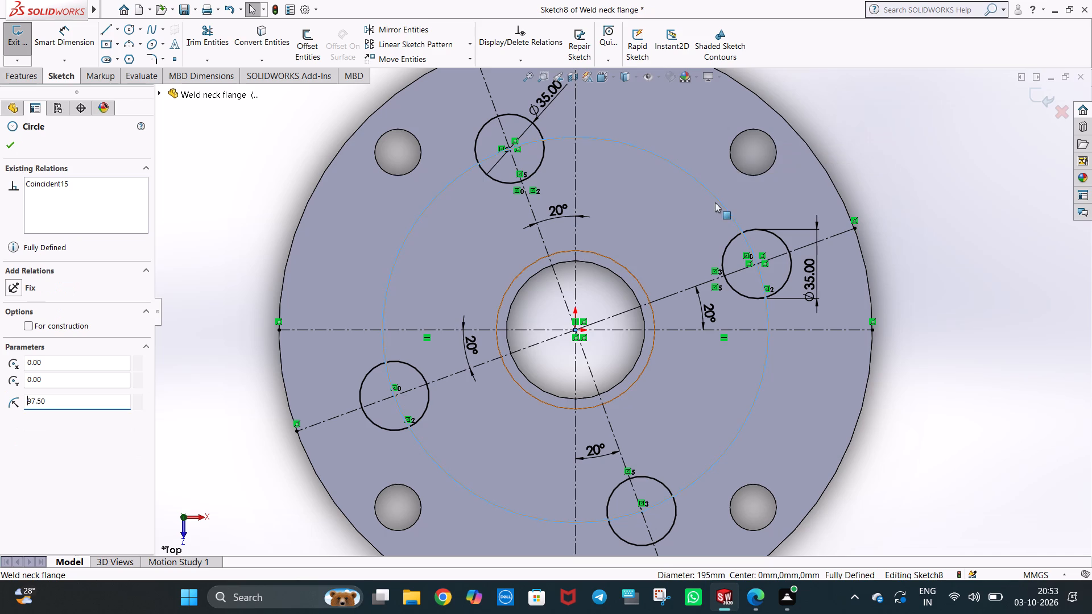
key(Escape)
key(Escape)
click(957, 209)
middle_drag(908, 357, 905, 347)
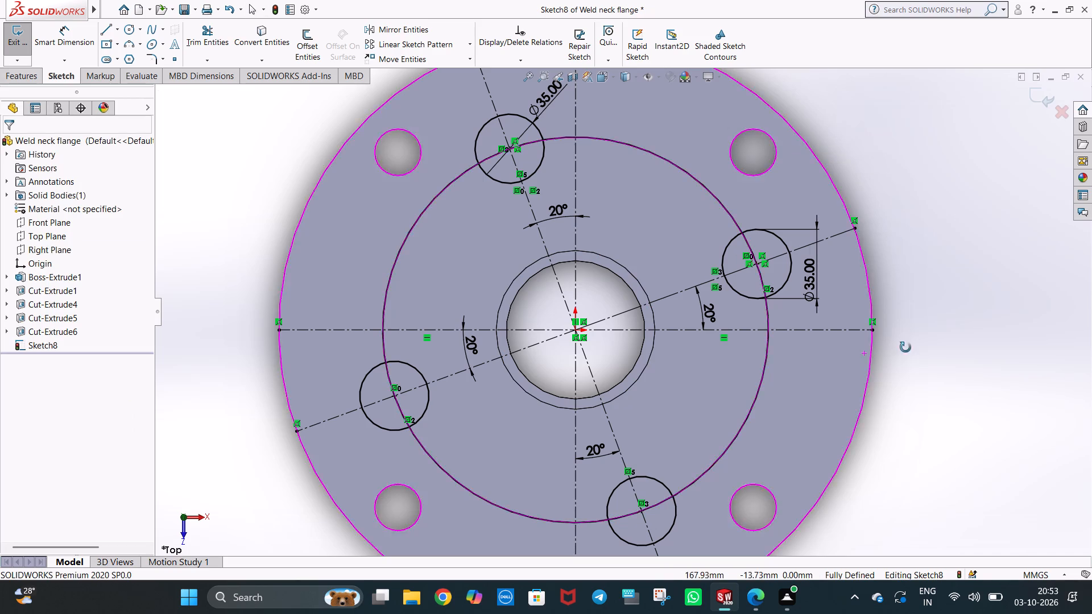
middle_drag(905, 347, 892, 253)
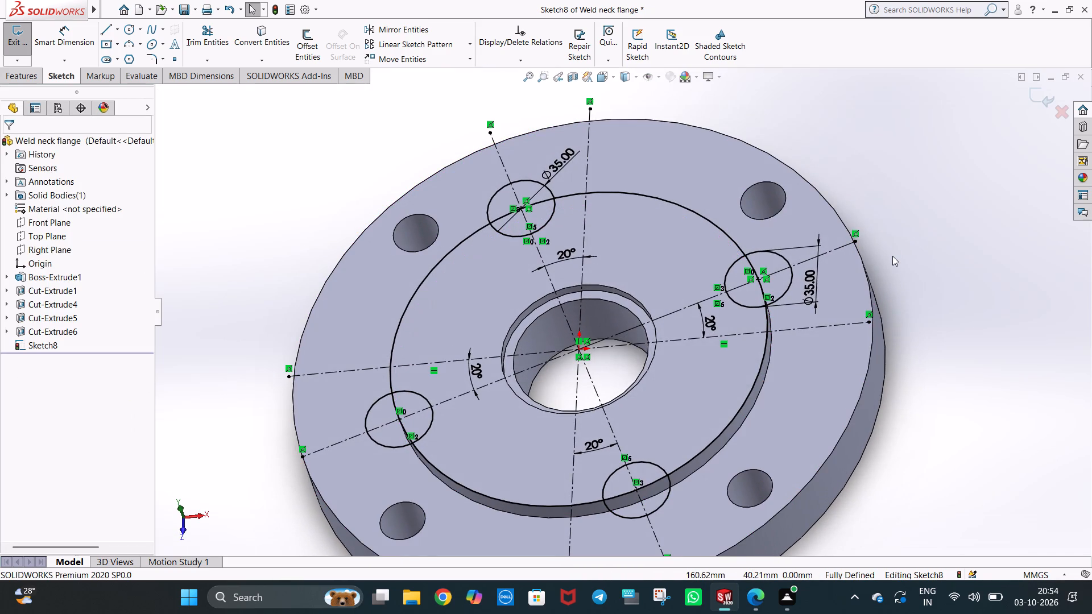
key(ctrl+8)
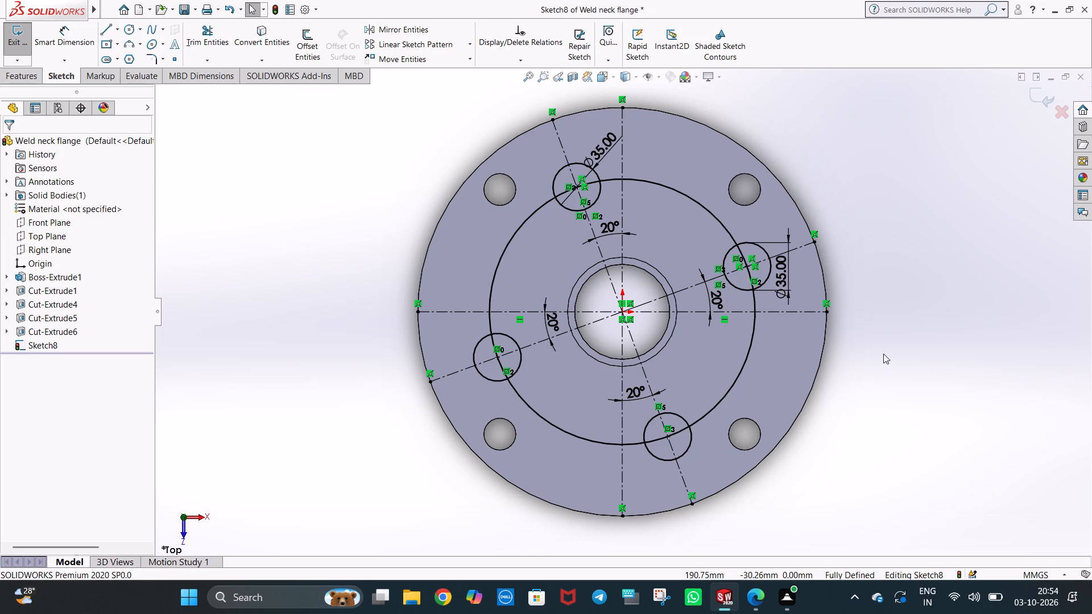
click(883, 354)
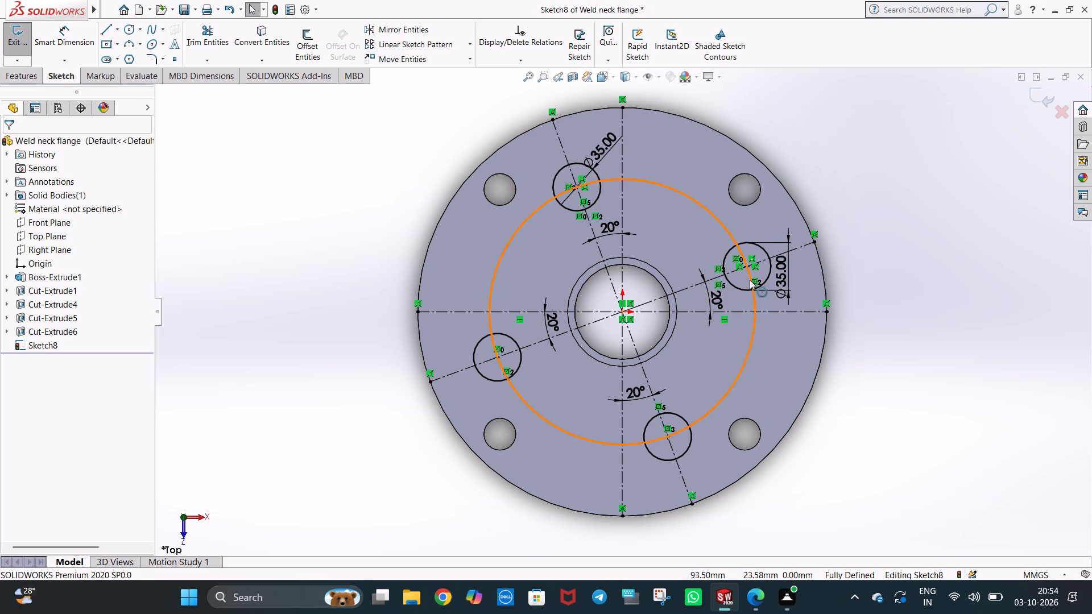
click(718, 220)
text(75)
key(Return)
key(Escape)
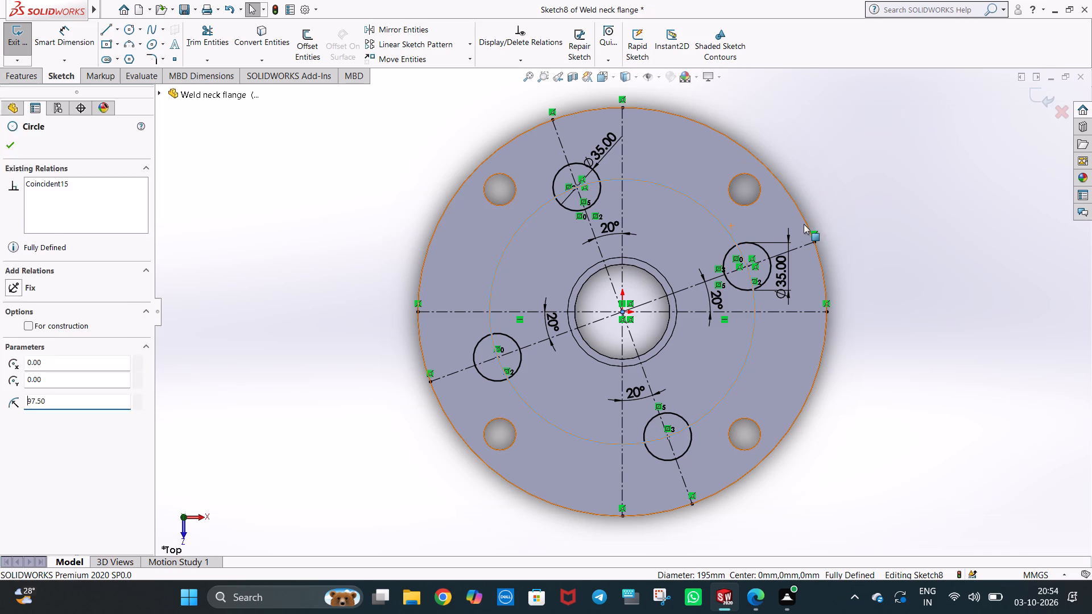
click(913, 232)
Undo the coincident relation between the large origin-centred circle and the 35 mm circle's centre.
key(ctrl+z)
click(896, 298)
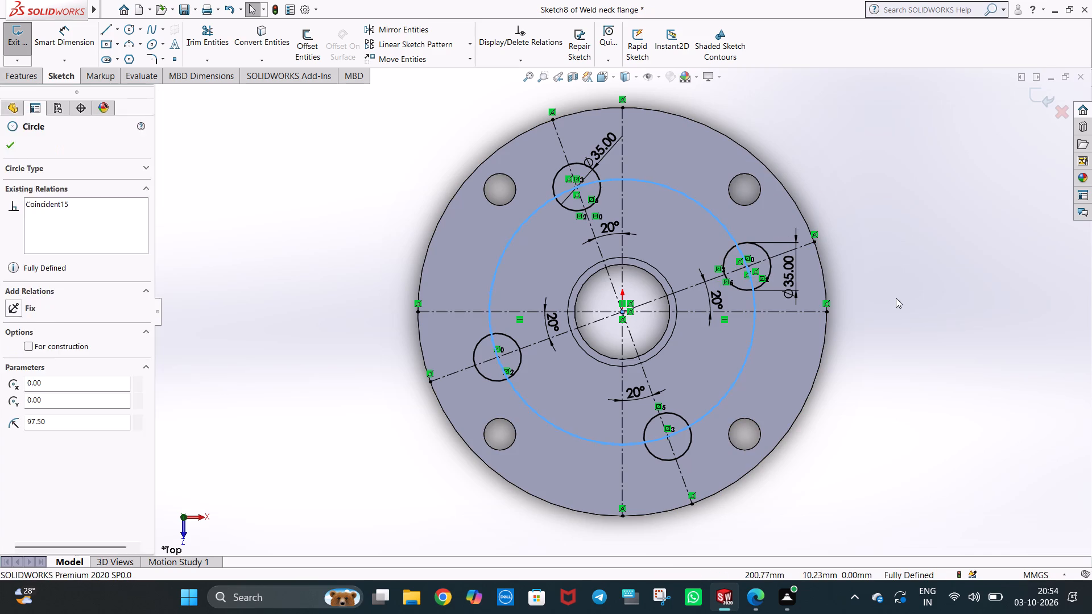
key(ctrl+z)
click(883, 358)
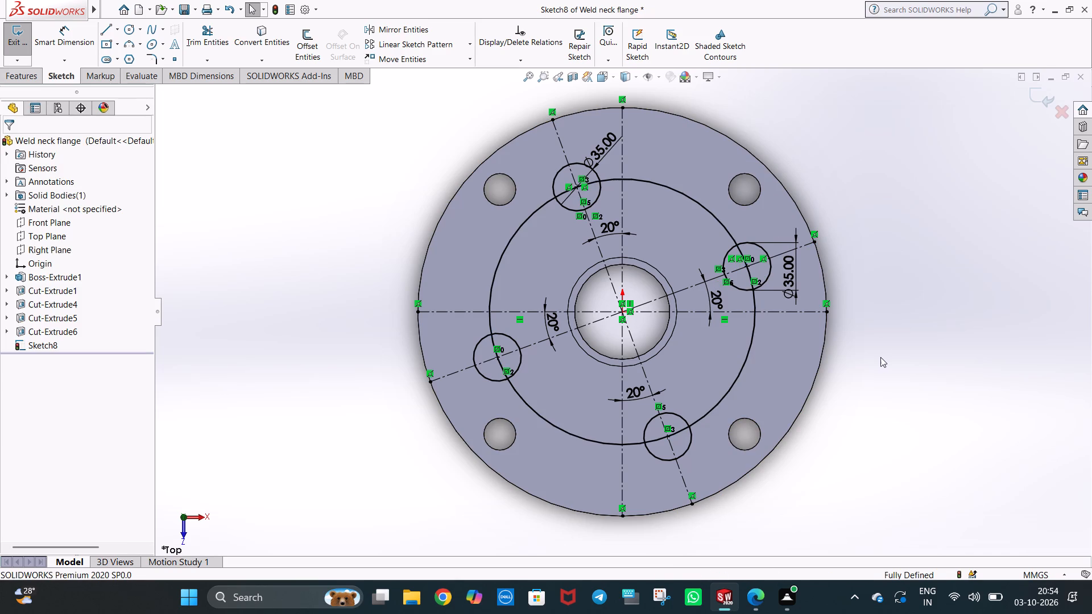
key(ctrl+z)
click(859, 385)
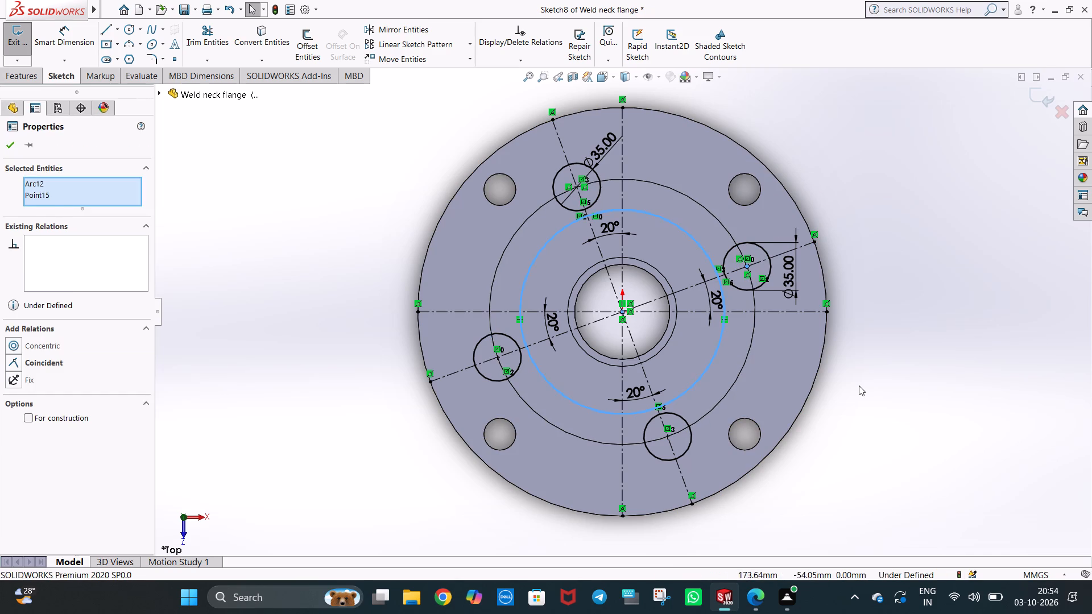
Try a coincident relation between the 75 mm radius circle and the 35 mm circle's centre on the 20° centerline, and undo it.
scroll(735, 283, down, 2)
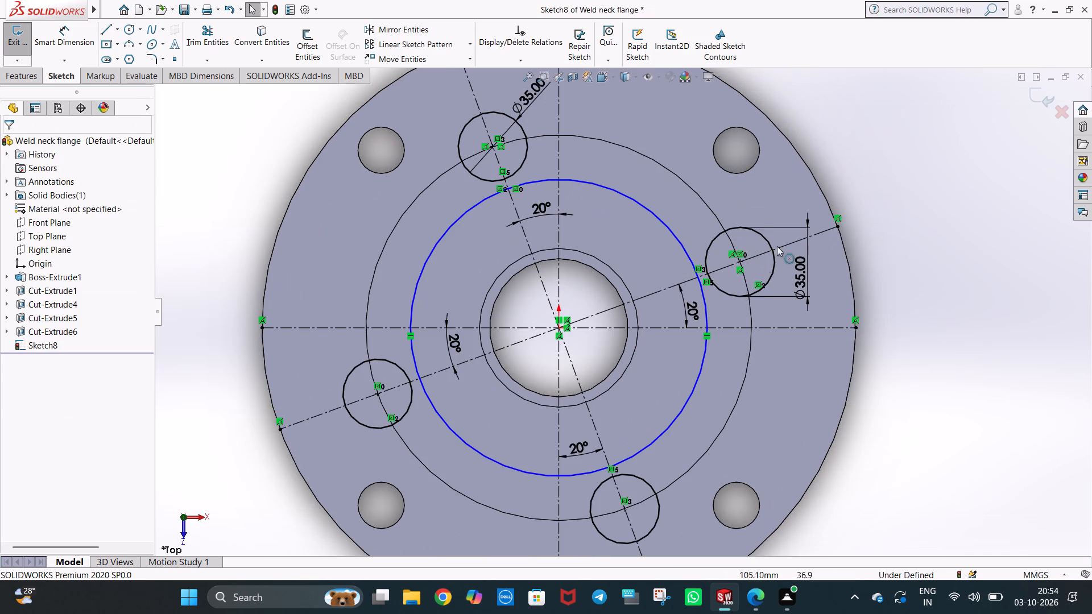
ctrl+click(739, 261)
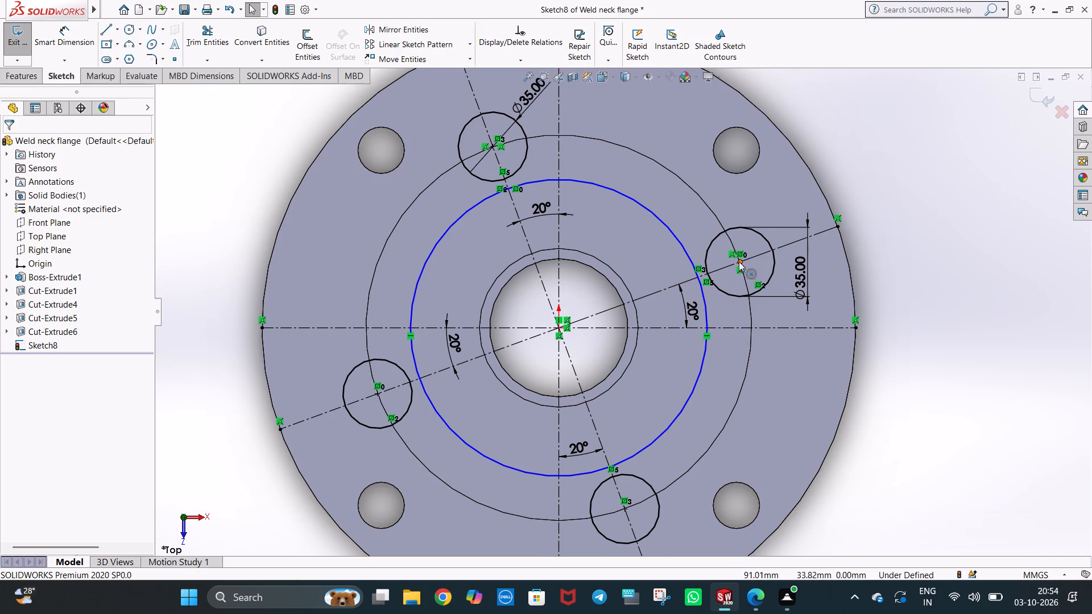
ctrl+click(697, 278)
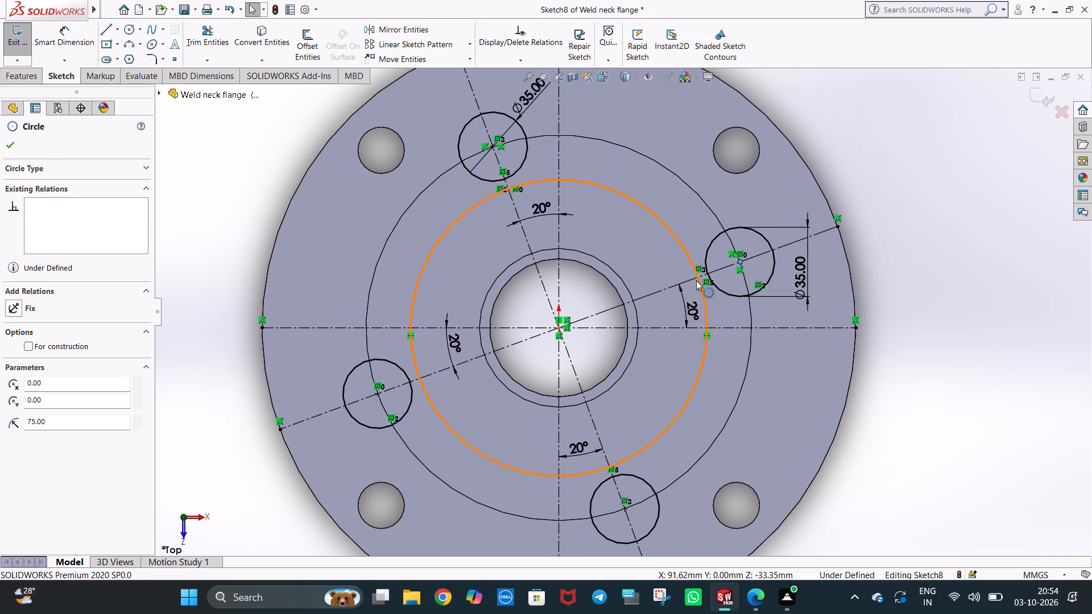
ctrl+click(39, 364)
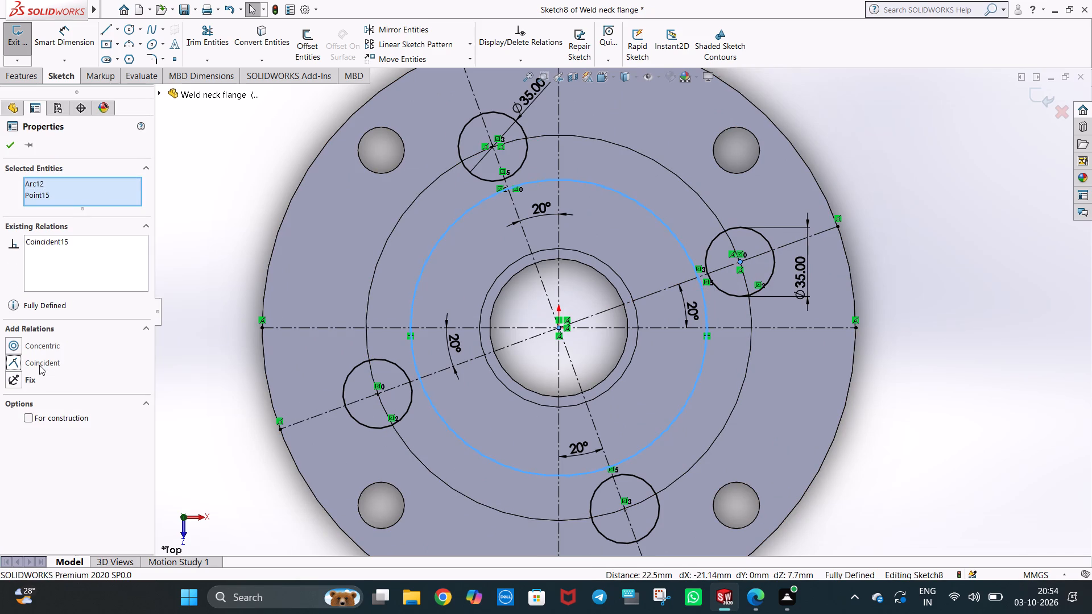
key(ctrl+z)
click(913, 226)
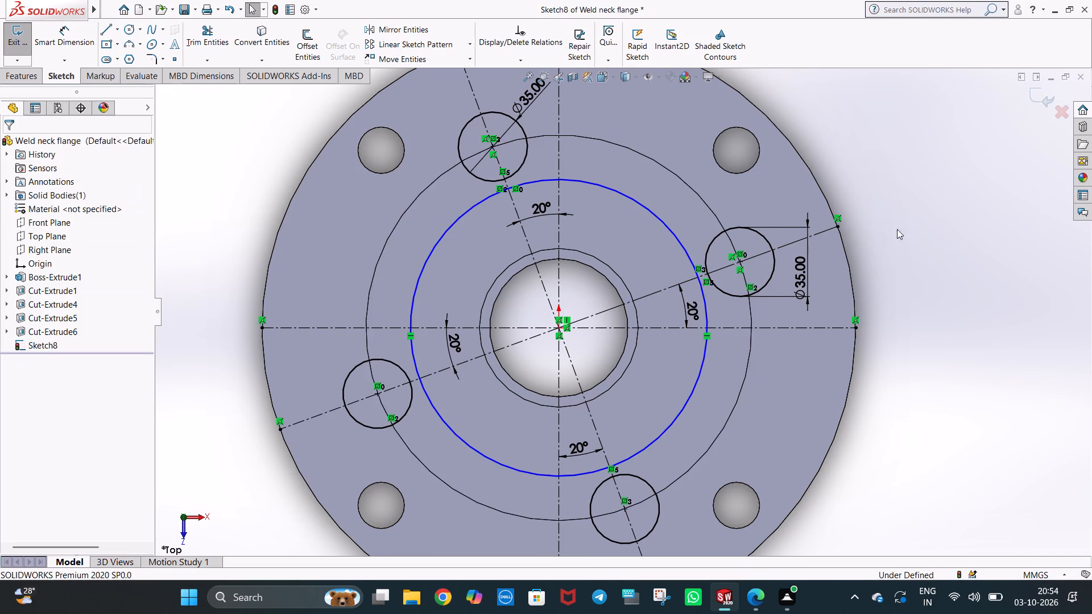
Sketch a circle of 35 mm radius centred where the 75 mm radius circle crosses the 20° centerline.
click(129, 28)
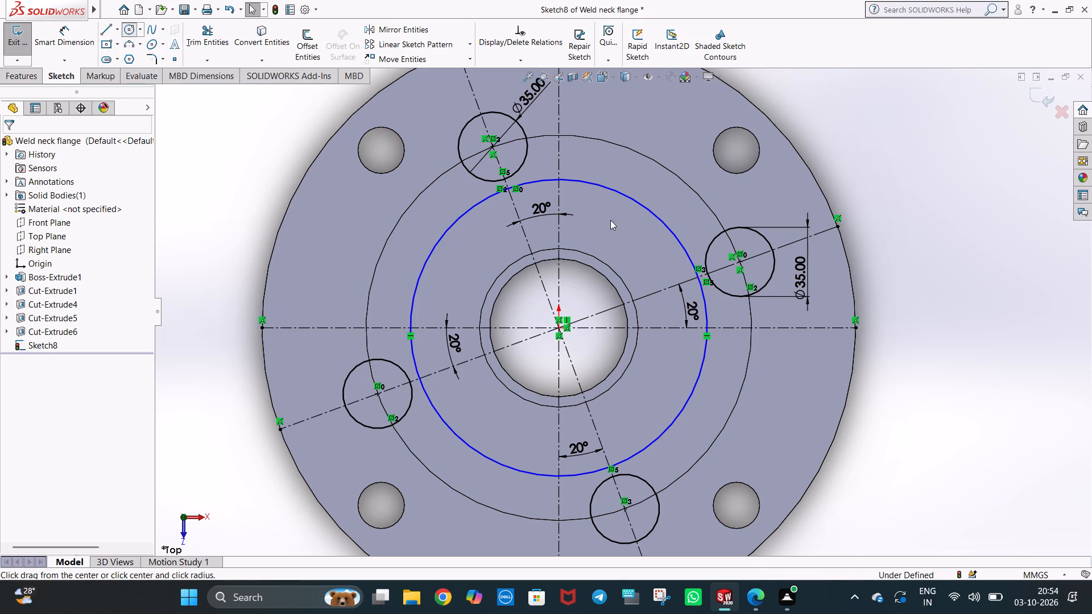
click(698, 276)
click(709, 314)
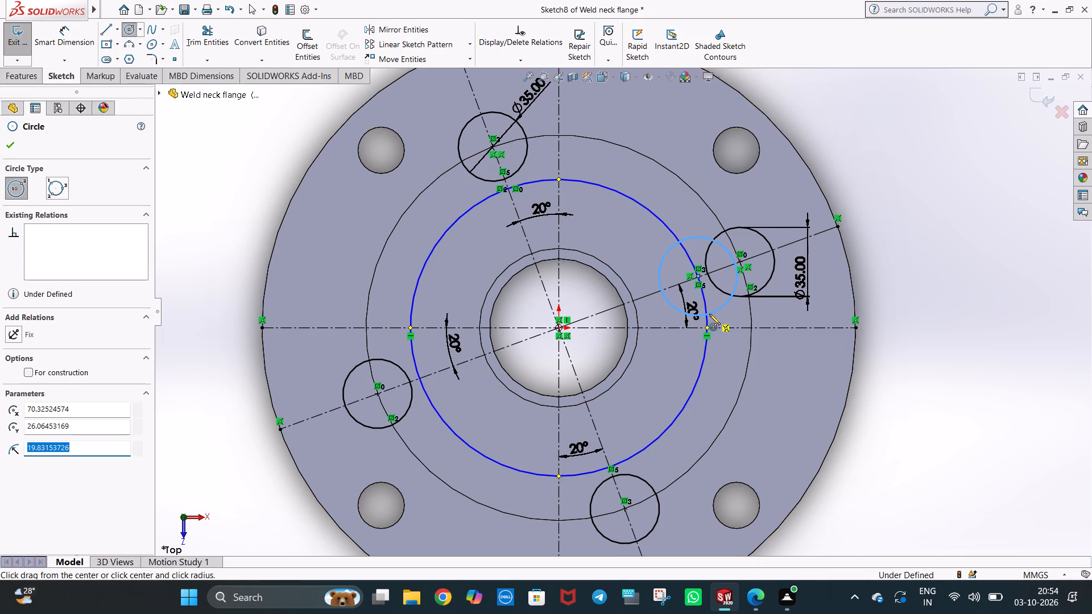
text(35)
key(Return)
key(Escape)
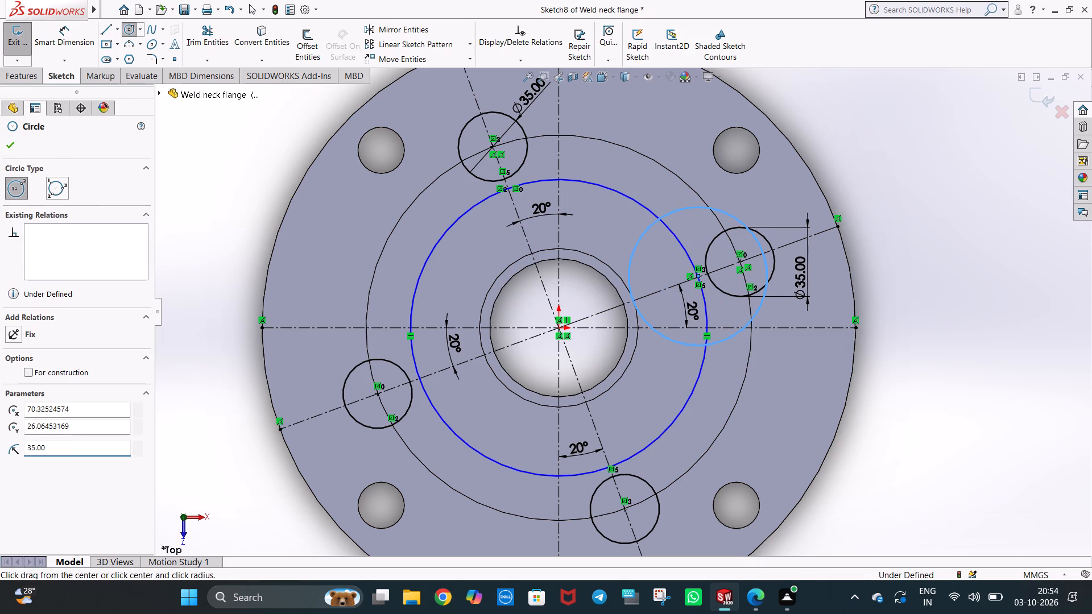
key(Escape)
click(937, 330)
Set the radius of the new circle on the 20° centerline to 17.5 mm.
scroll(738, 358, down, 2)
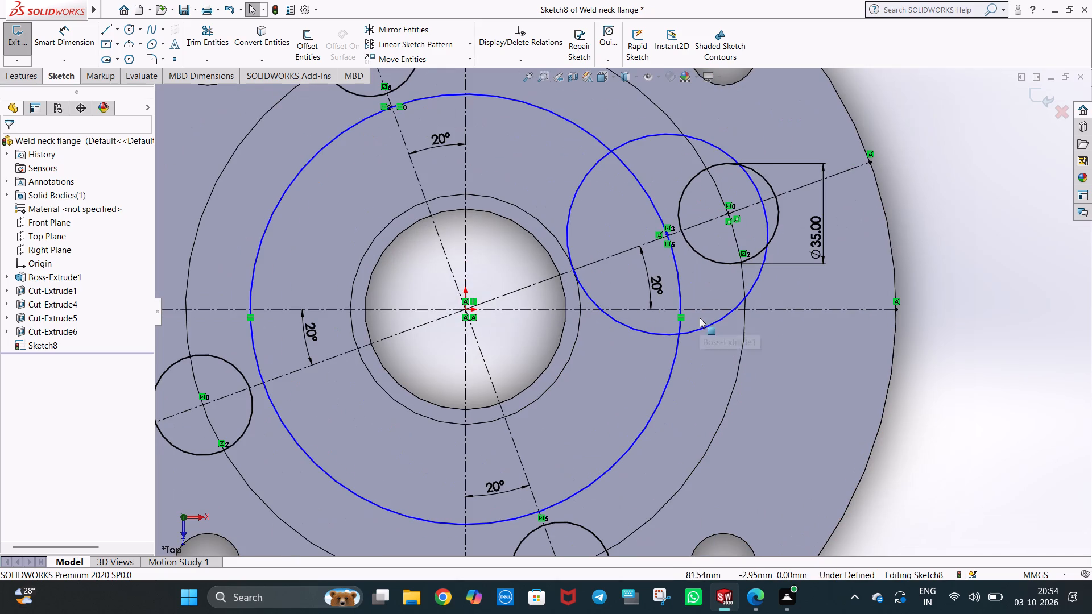
click(699, 330)
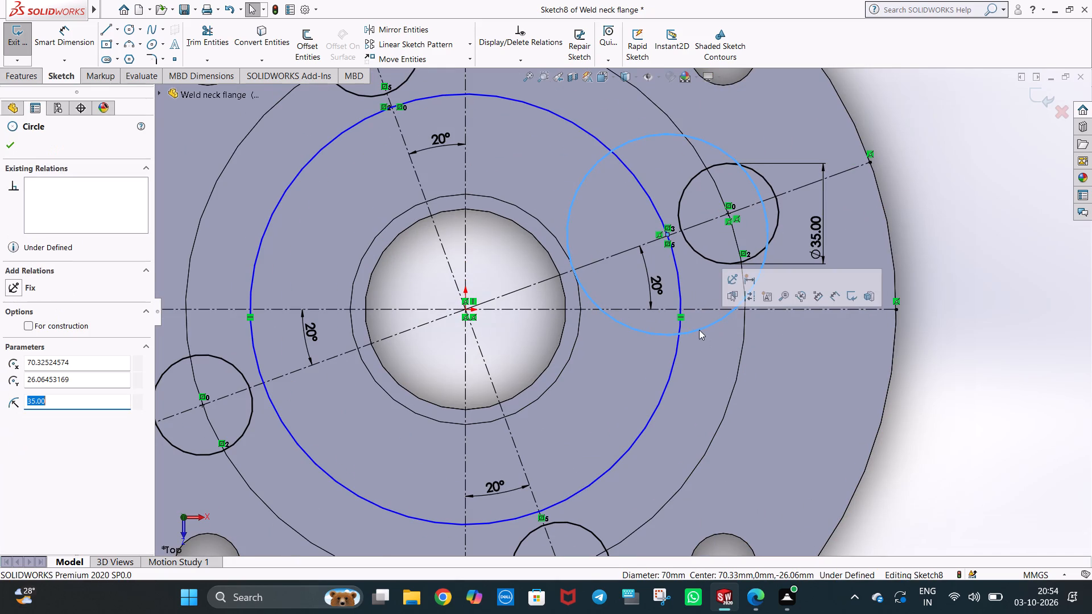
text(17.5)
key(Return)
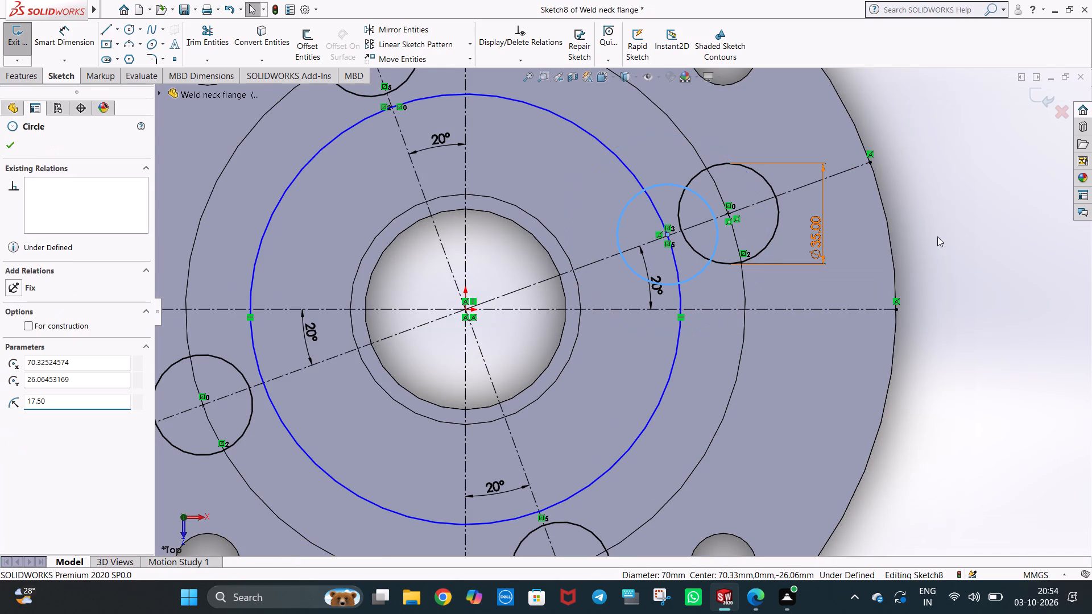
Add a midpoint relation between the new 17.5 mm radius circle's centre and the 20° centerline it sits on.
click(969, 284)
ctrl+click(668, 234)
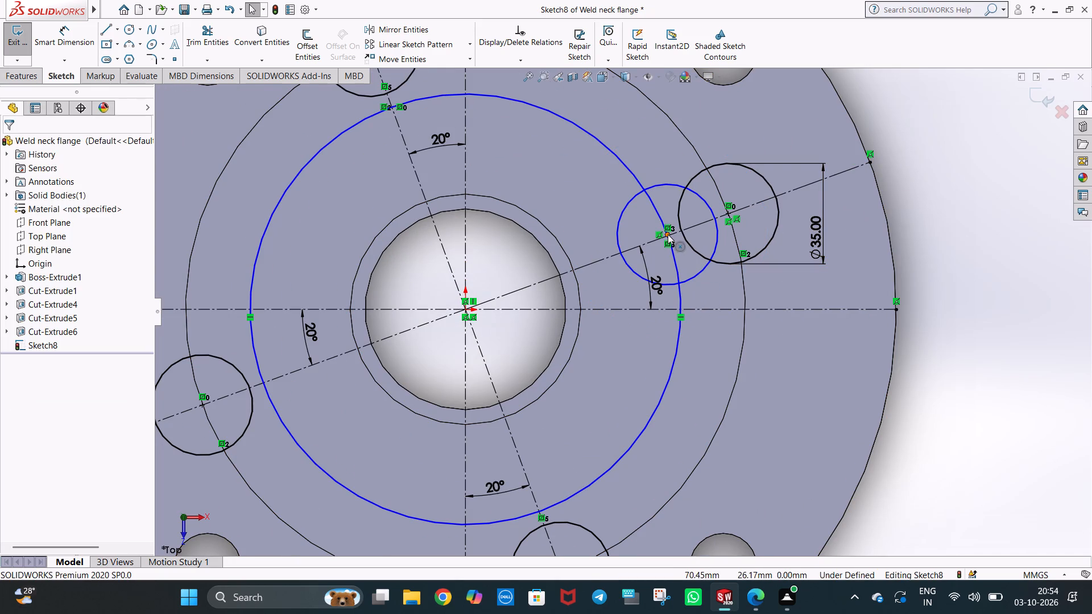
ctrl+click(673, 231)
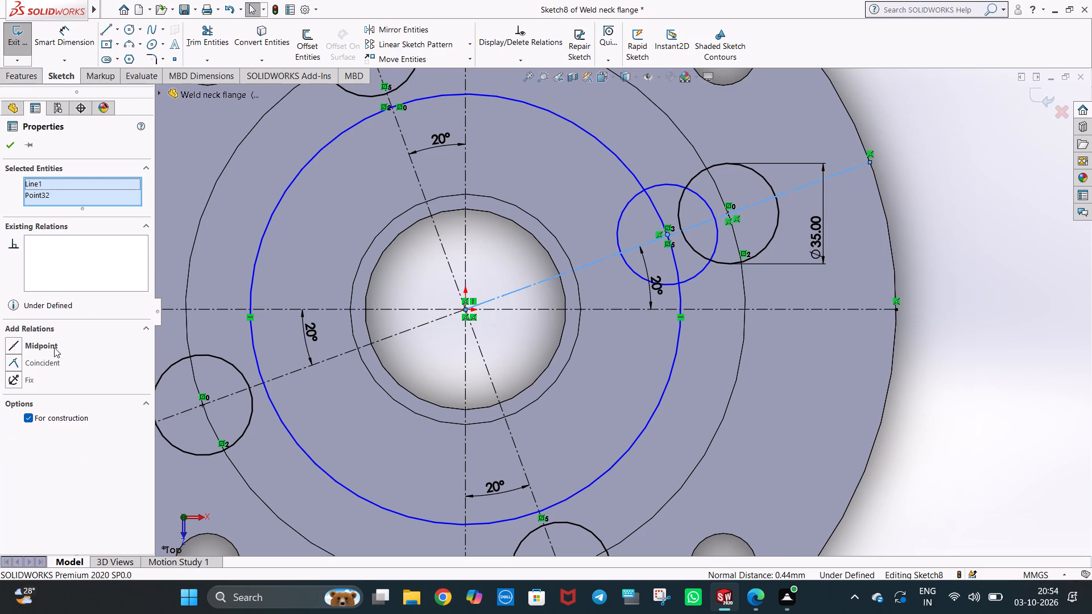
ctrl+click(48, 345)
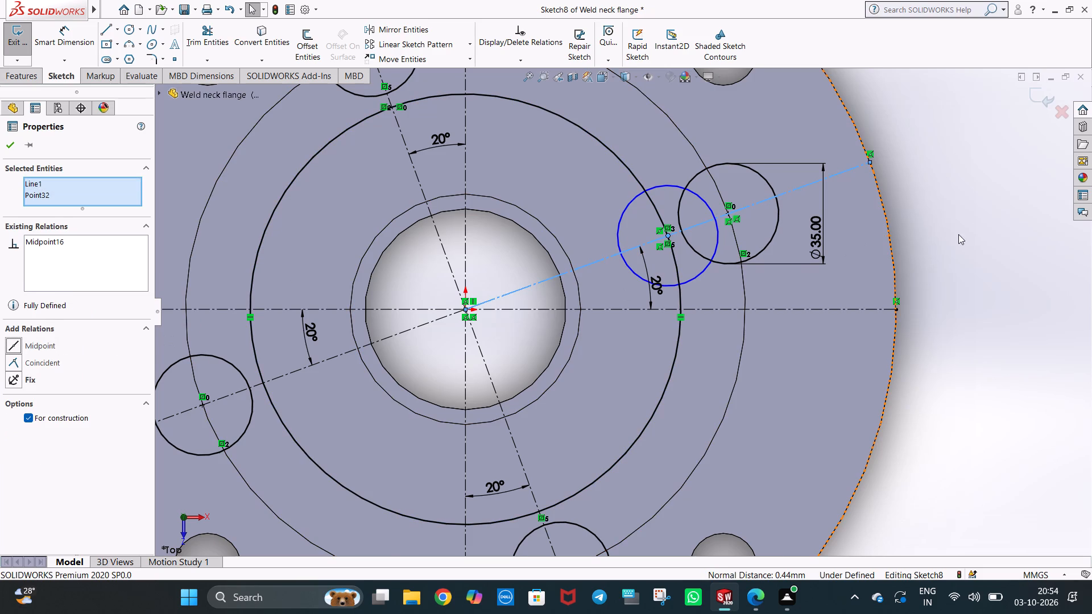
click(958, 234)
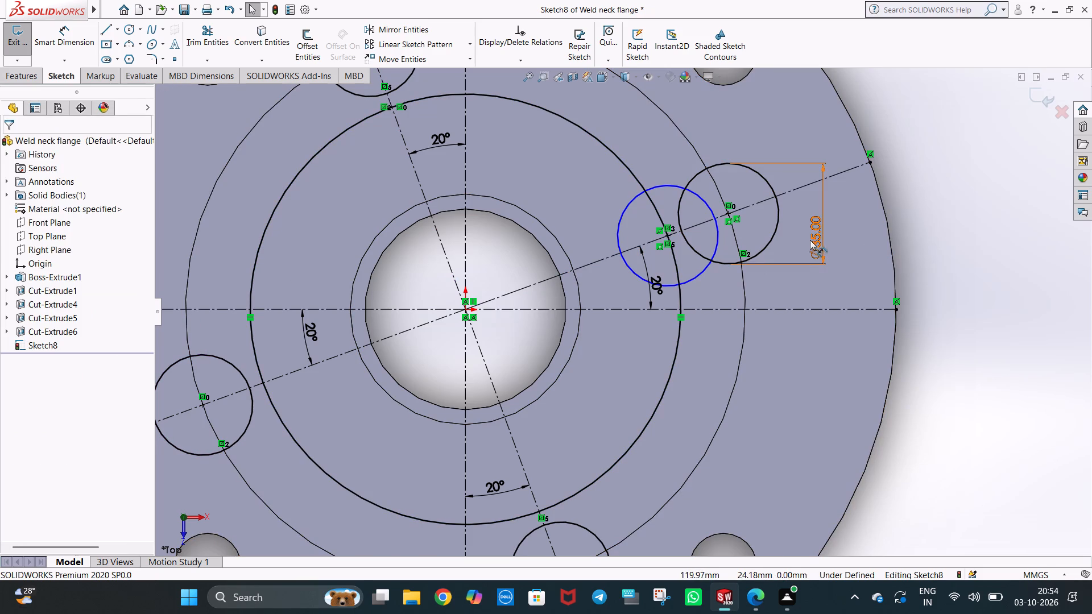
Delete the 35 mm diameter dimension and the outer circle it belongs to, beside the new circle on the 20° centerline.
click(810, 240)
key(Delete)
scroll(809, 240, up, 2)
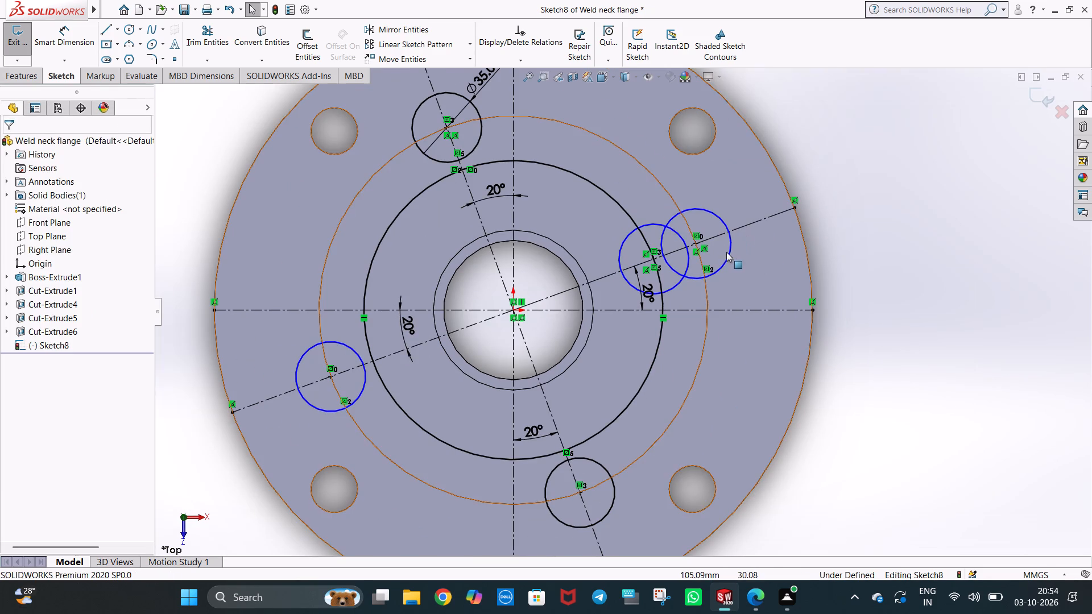
click(728, 252)
key(Delete)
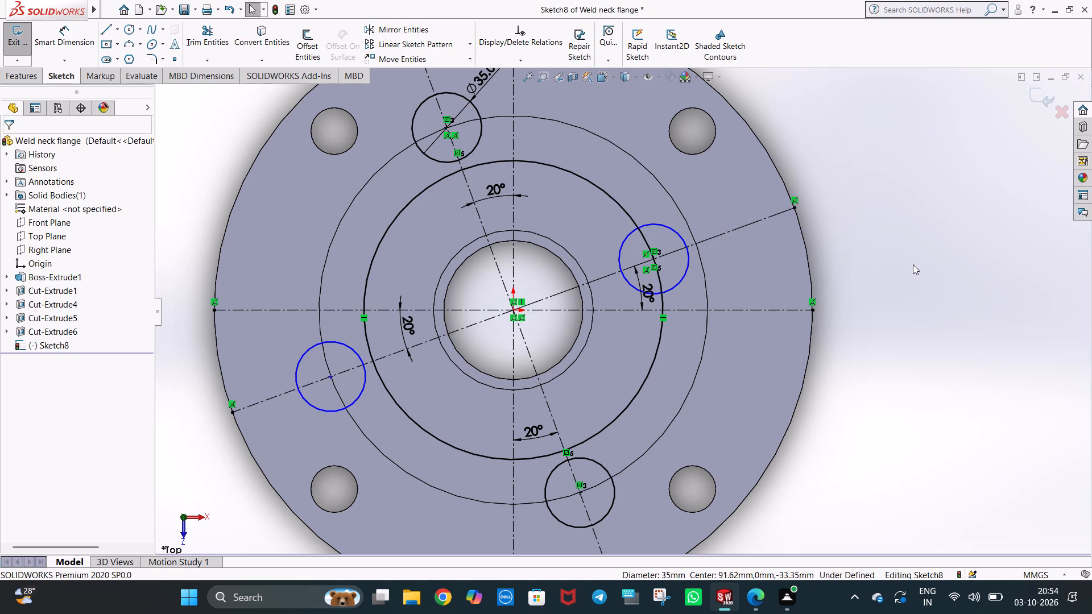
click(913, 264)
Save the weld neck flange part with its sketch still open, and close SOLIDWORKS.
scroll(742, 289, up, 1)
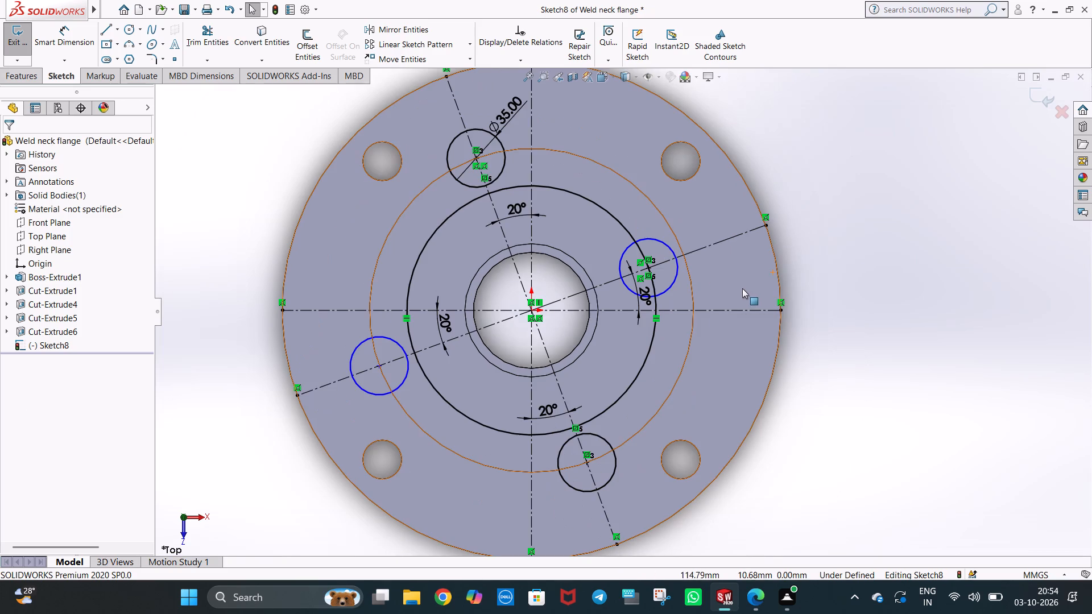
click(853, 497)
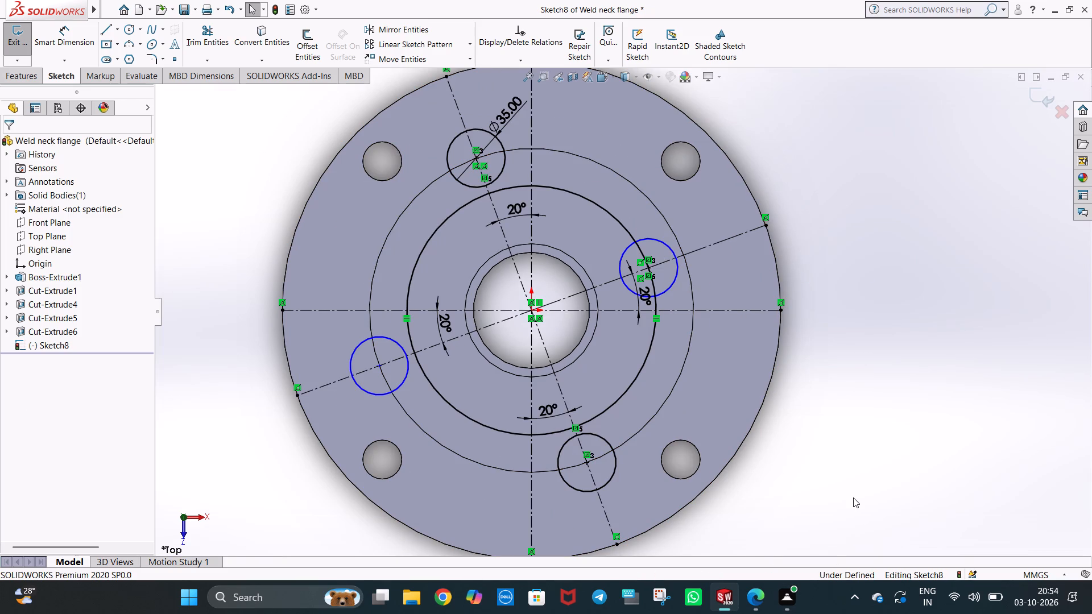
key(ctrl+s)
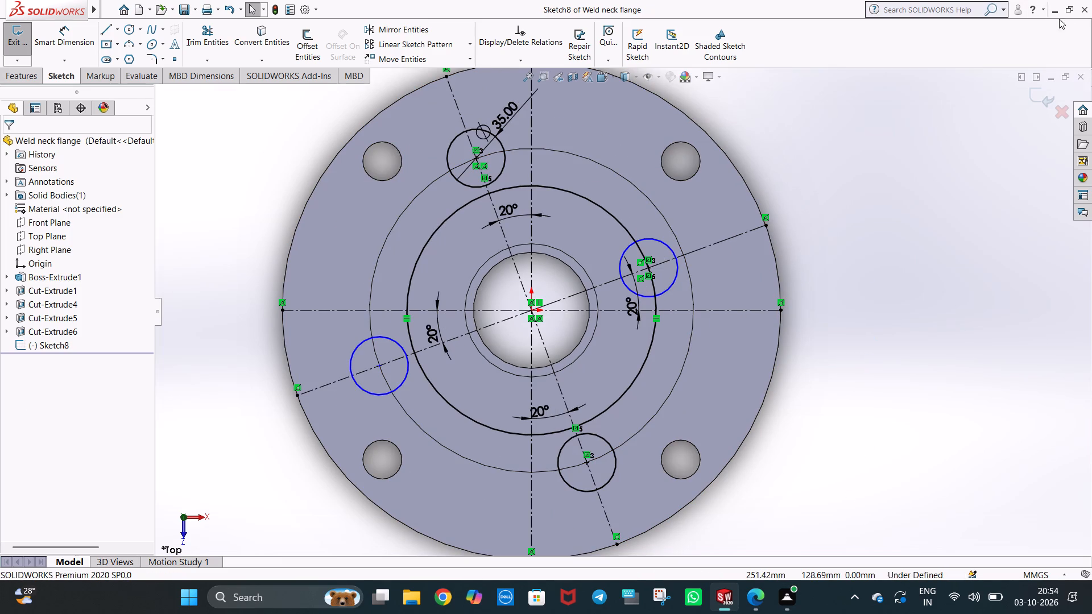
click(1083, 9)
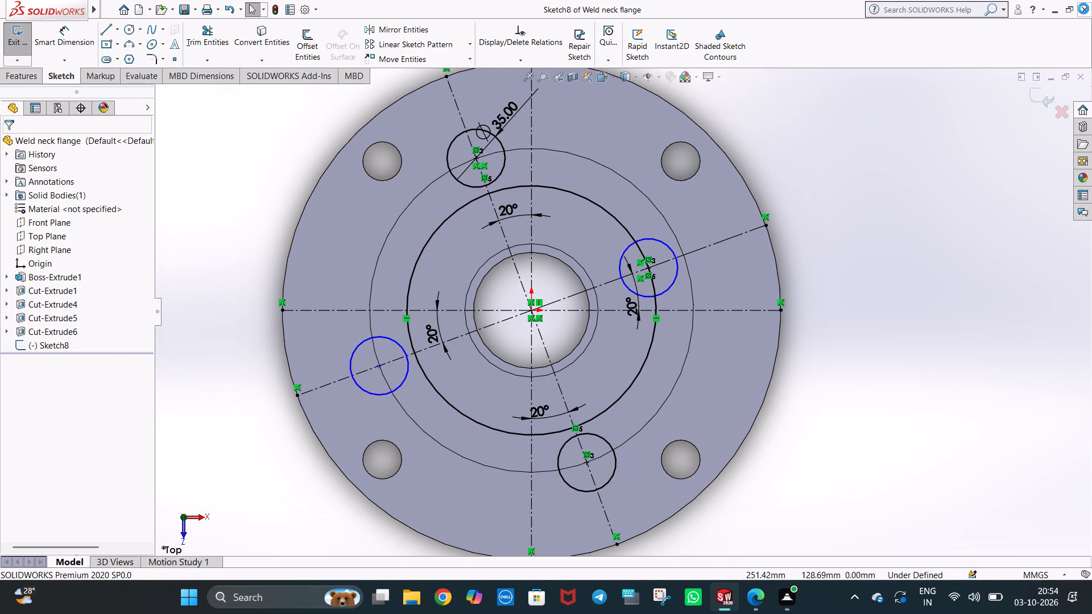
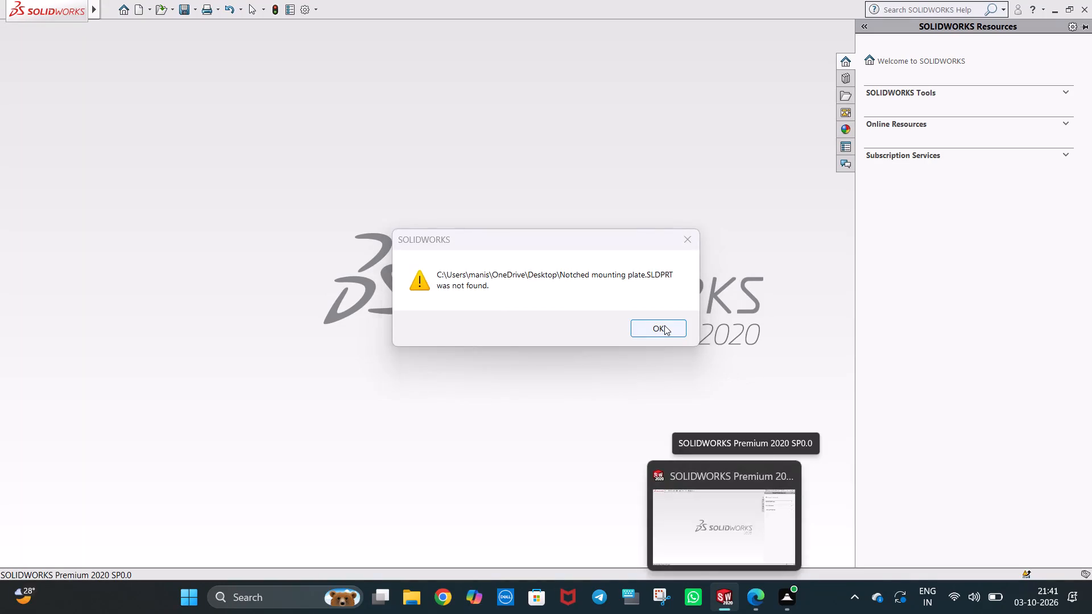
Dismiss the missing-file notice for the notched mounting plate part and collapse the SOLIDWORKS Resources pane.
click(664, 325)
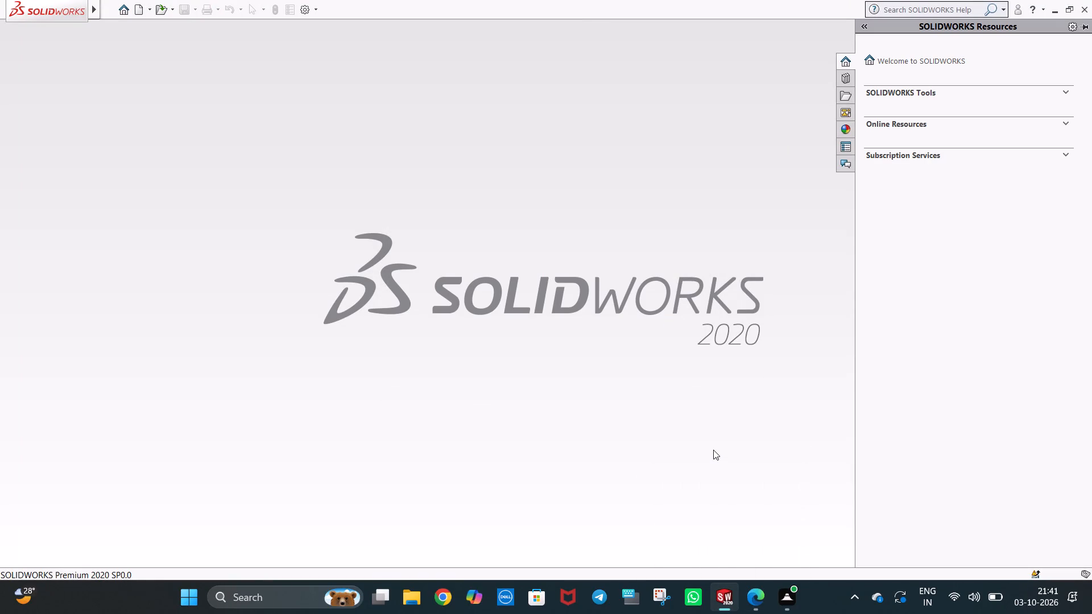
click(718, 425)
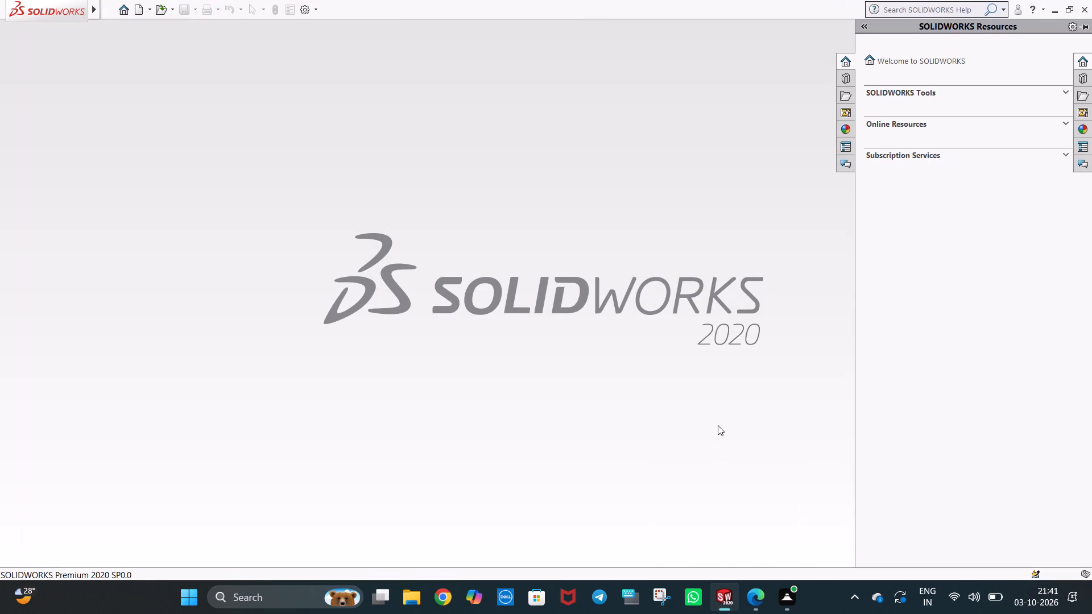
click(797, 198)
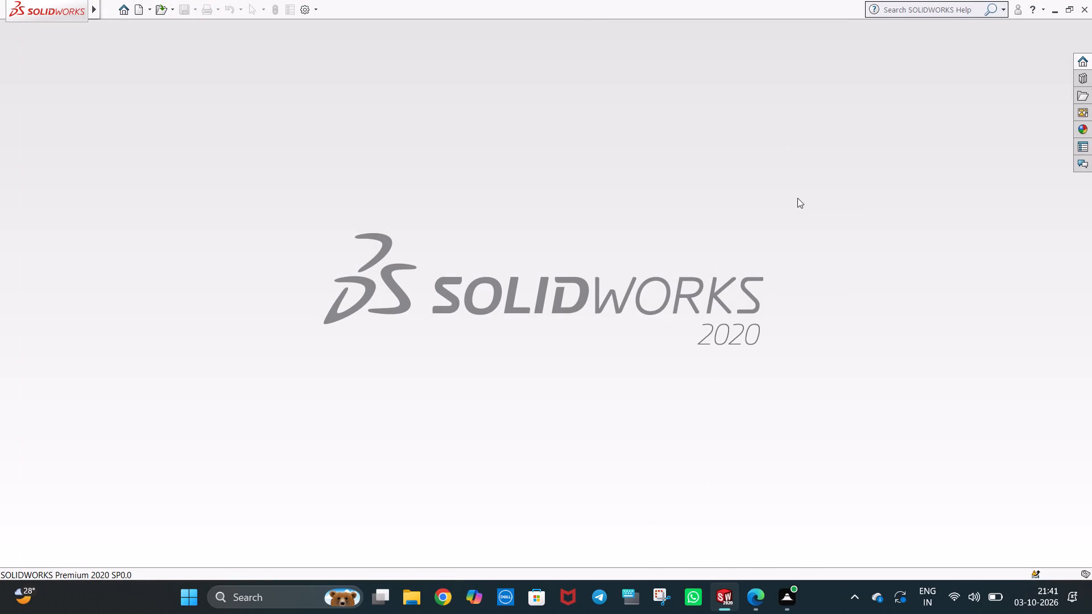
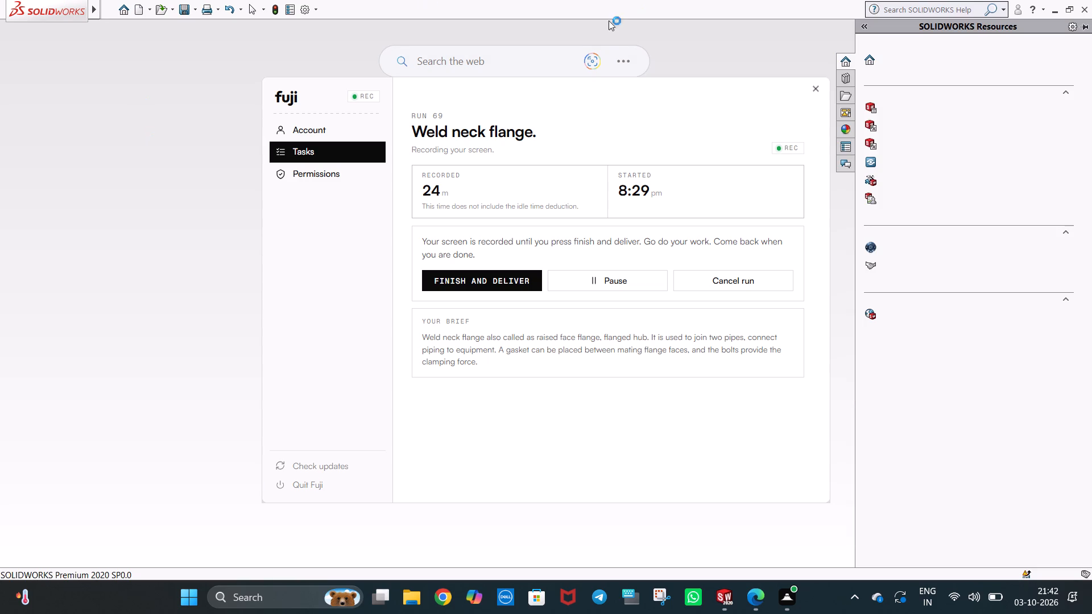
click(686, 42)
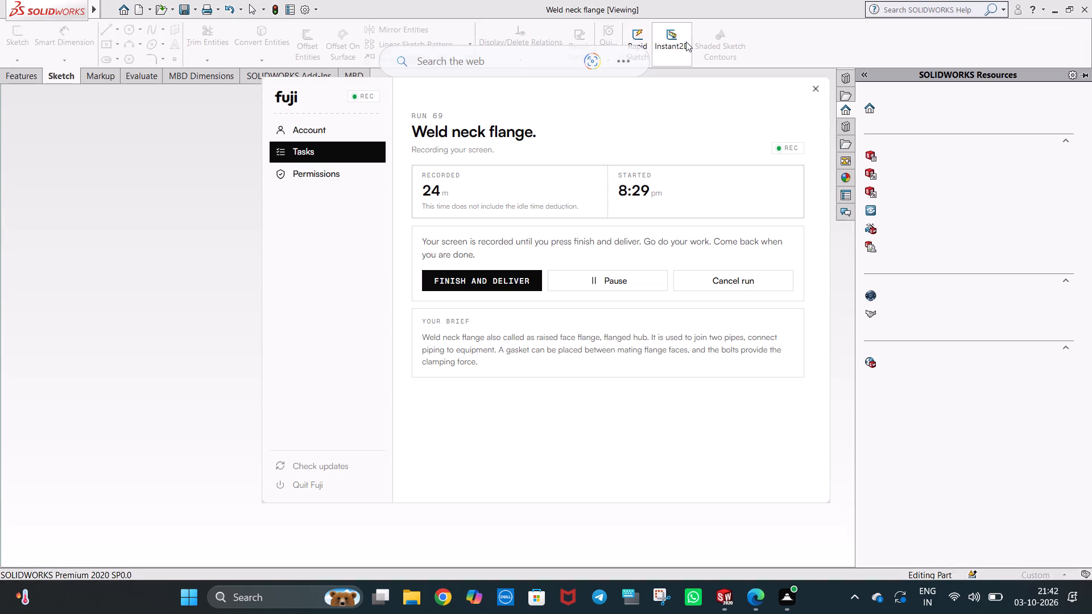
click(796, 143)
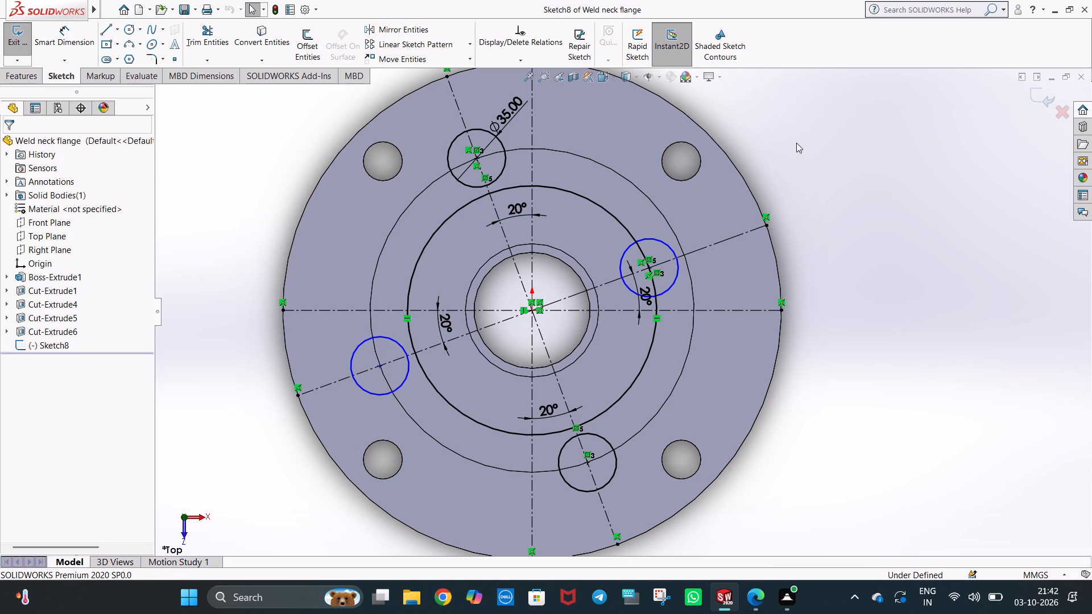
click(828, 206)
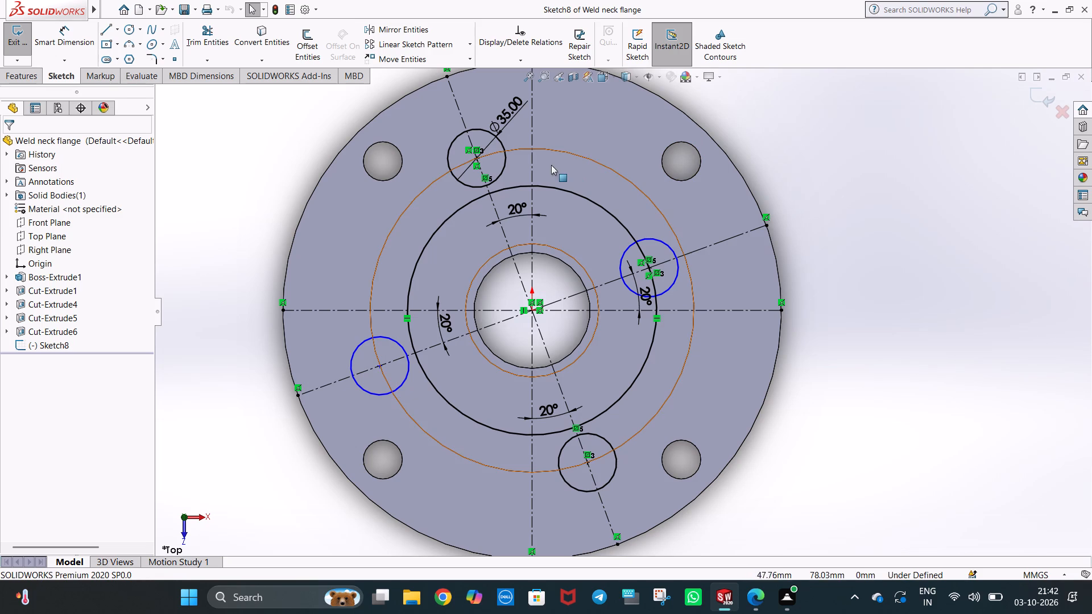
Dimension the diameter of the undefined circle centred where the upper 20° centerline near horizontal meets the 75 mm radius circle, keeping 35 mm.
click(66, 45)
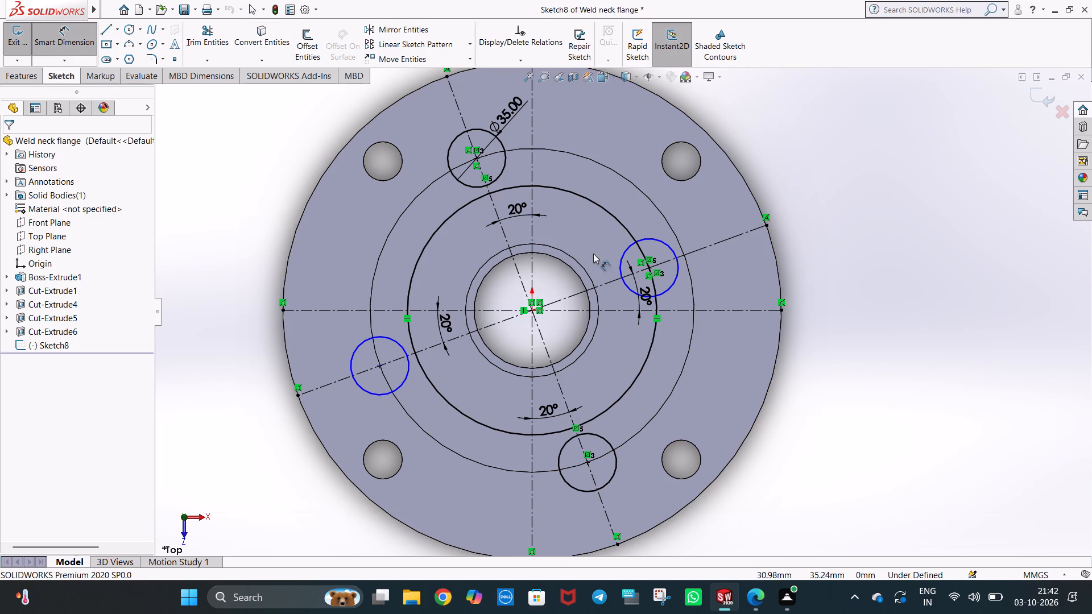
click(658, 242)
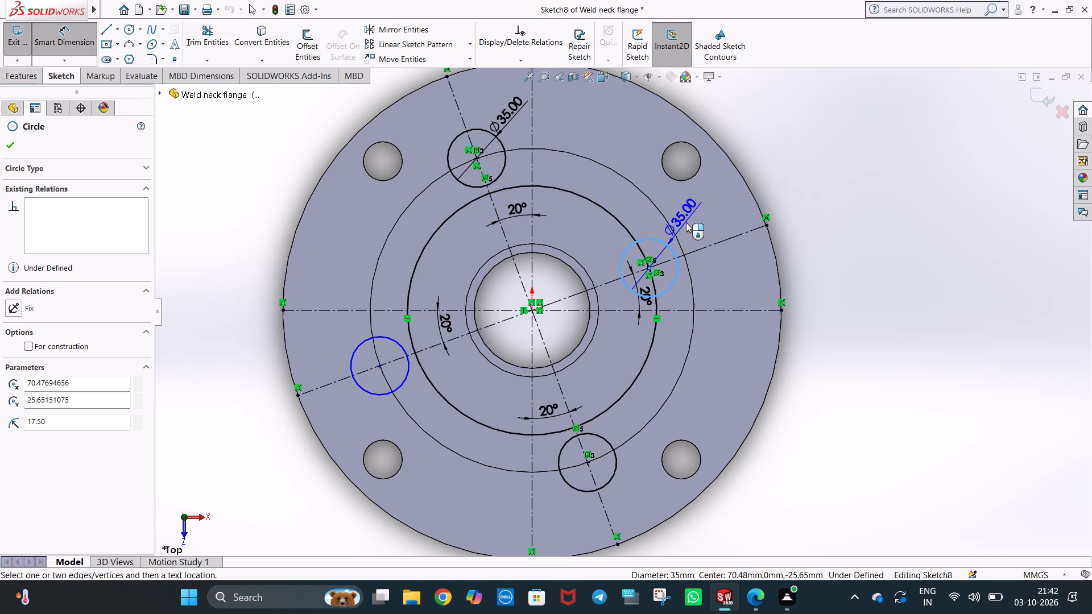
click(695, 222)
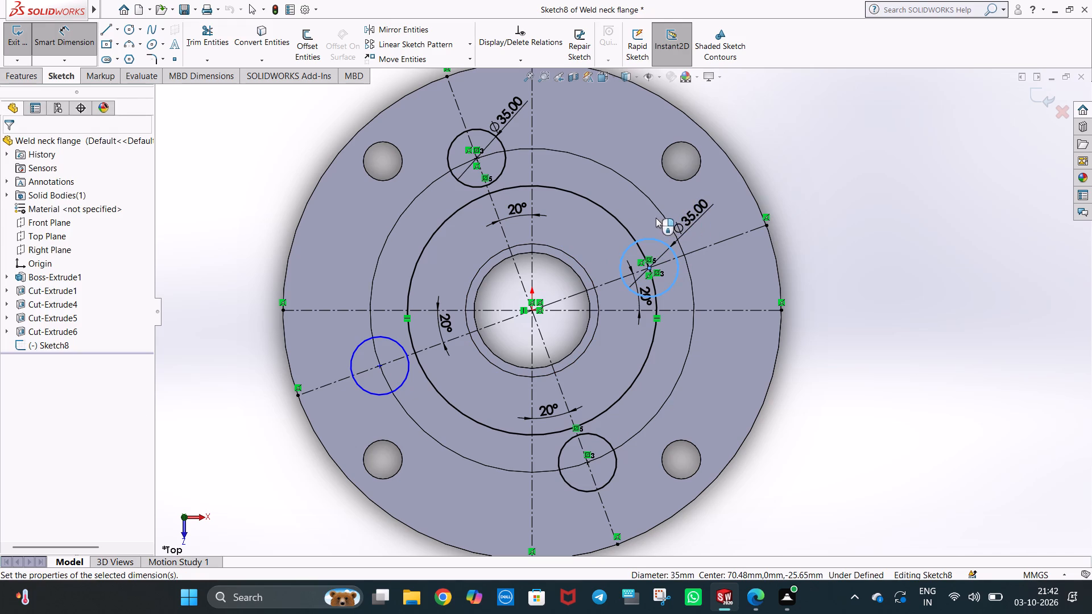
click(646, 206)
click(826, 206)
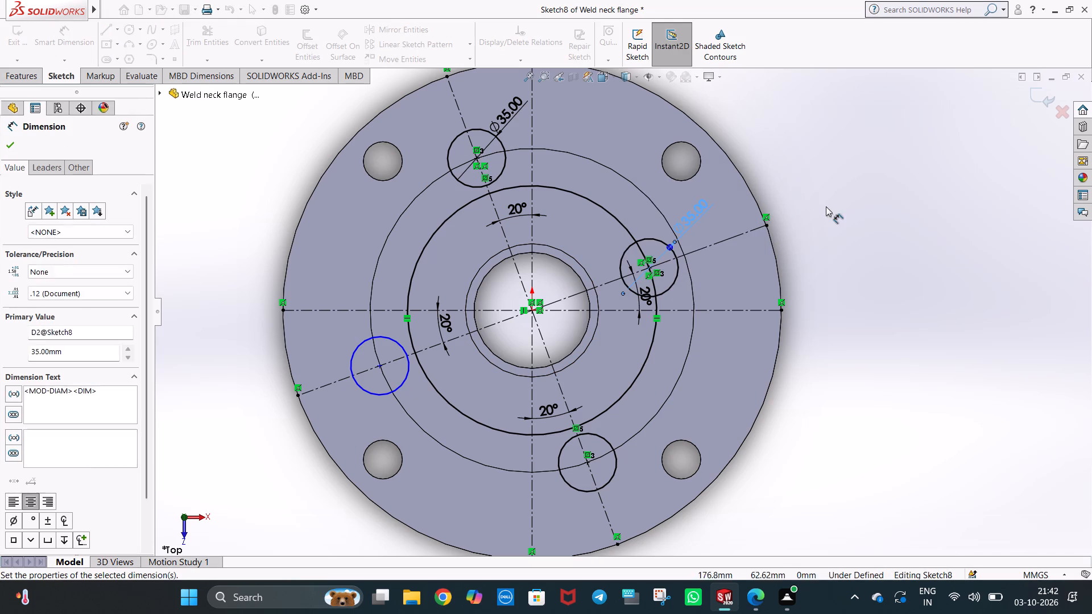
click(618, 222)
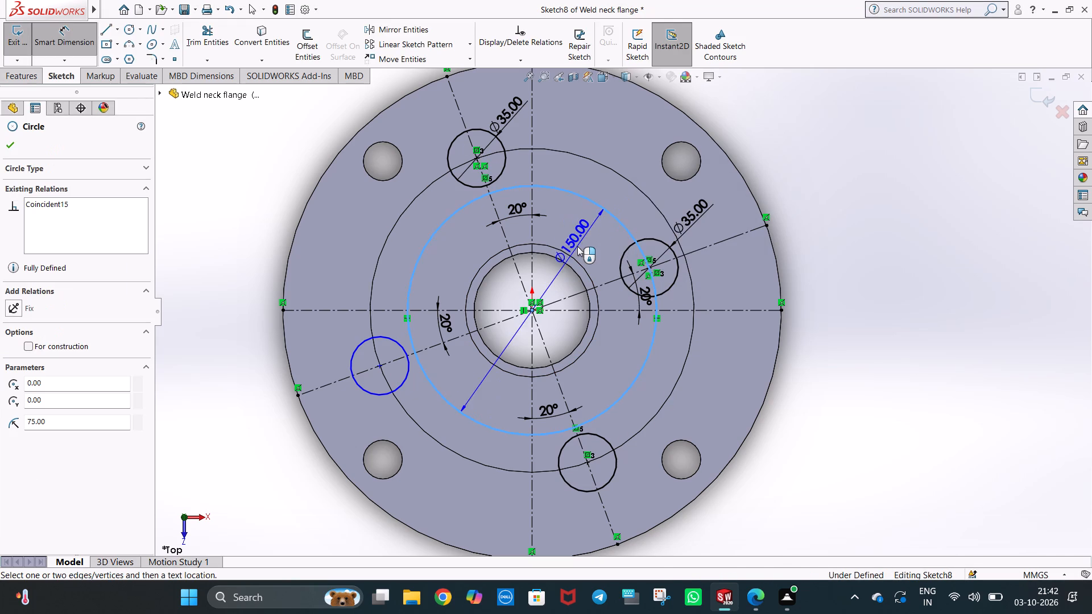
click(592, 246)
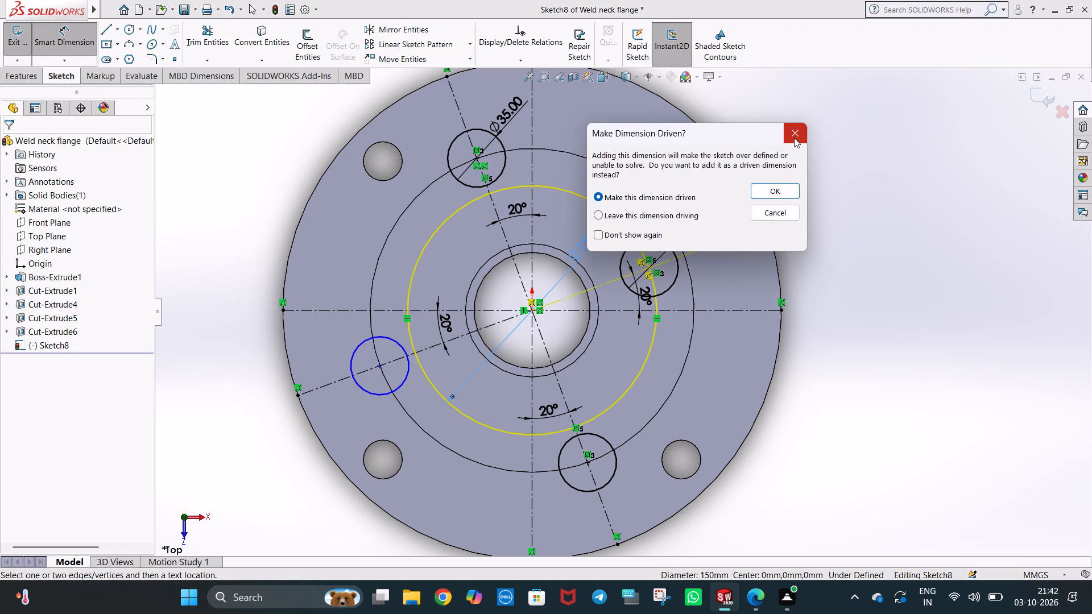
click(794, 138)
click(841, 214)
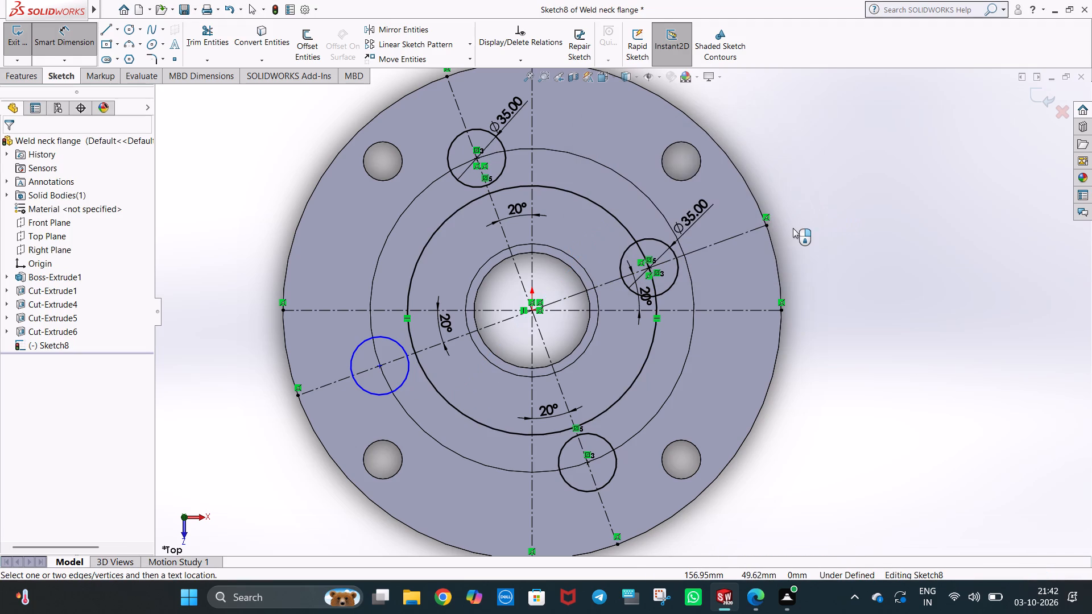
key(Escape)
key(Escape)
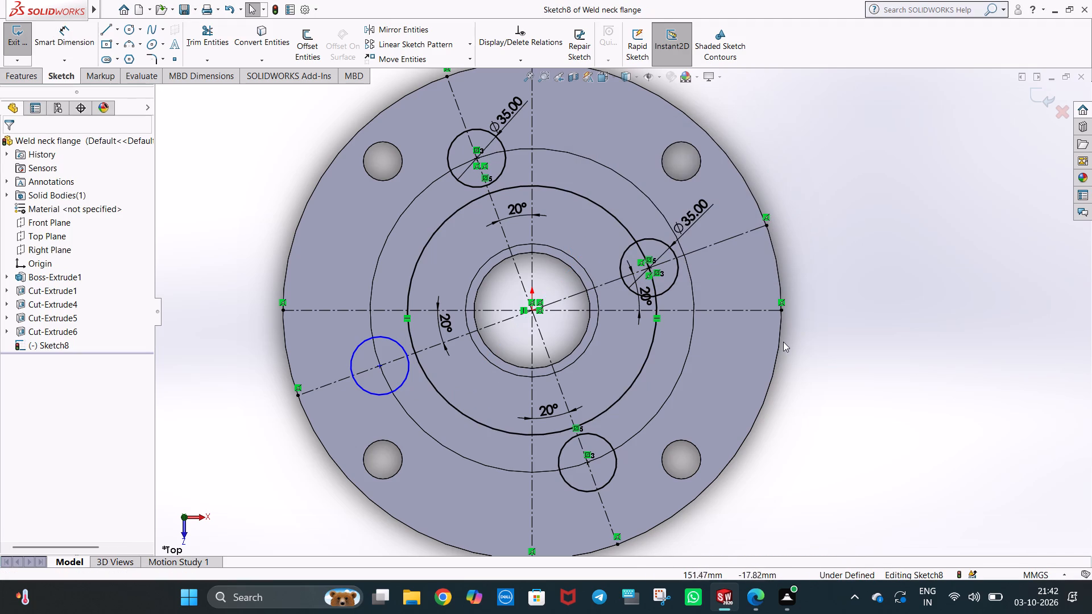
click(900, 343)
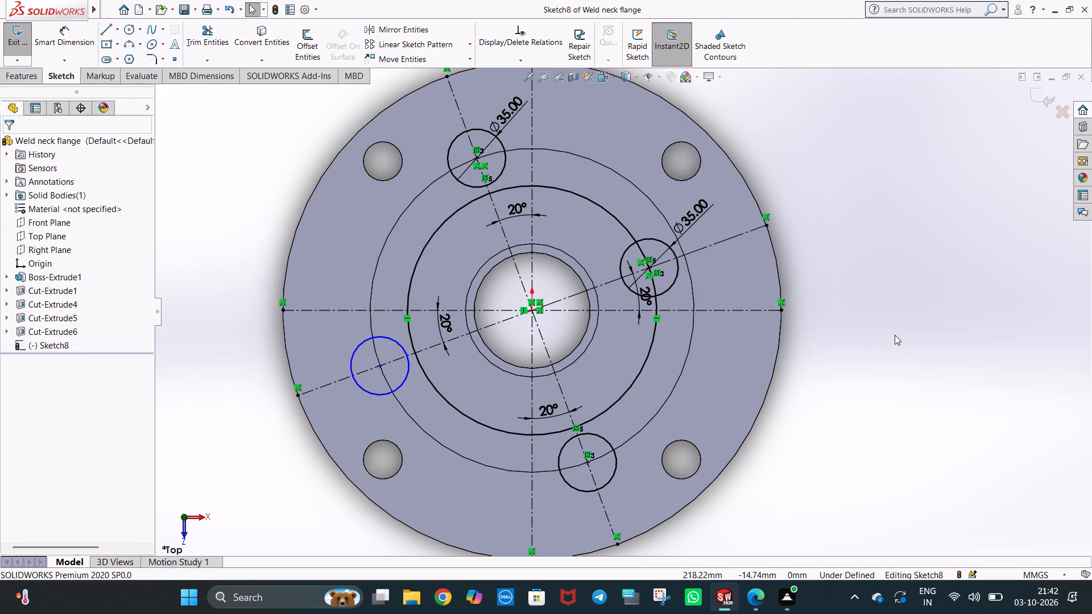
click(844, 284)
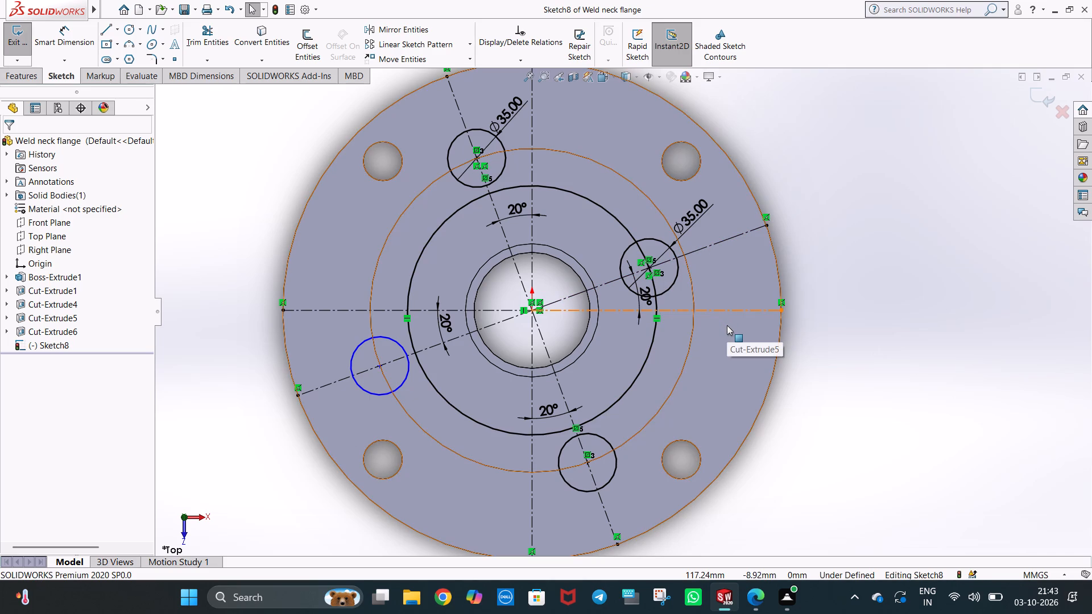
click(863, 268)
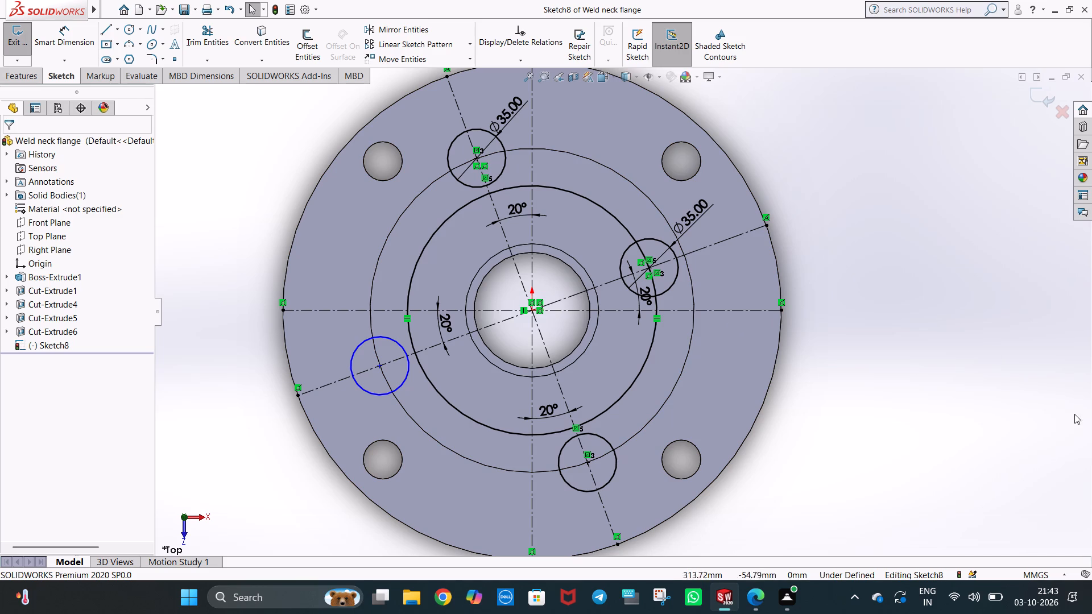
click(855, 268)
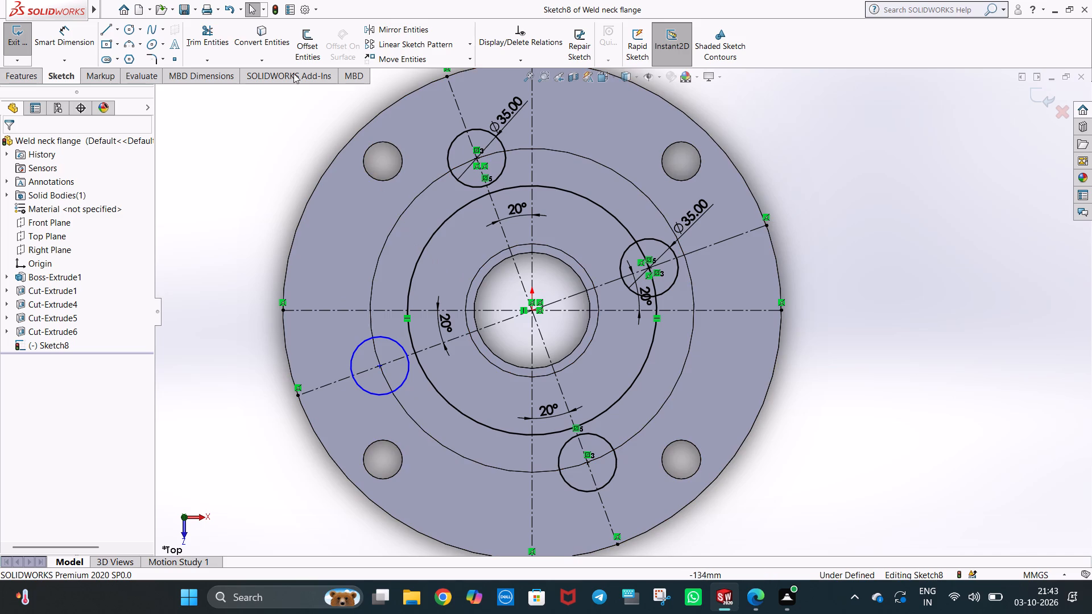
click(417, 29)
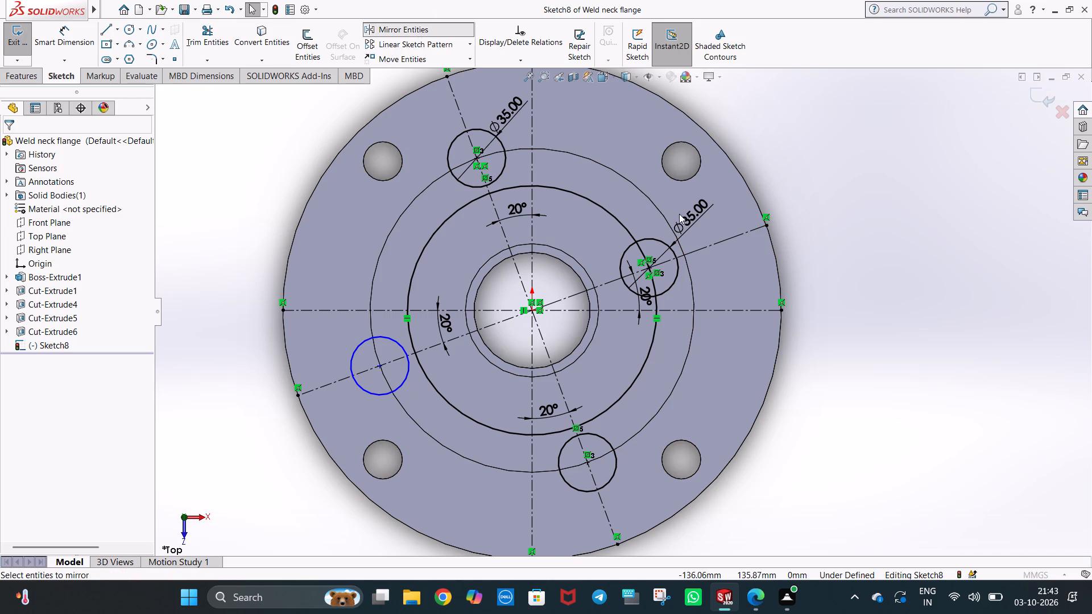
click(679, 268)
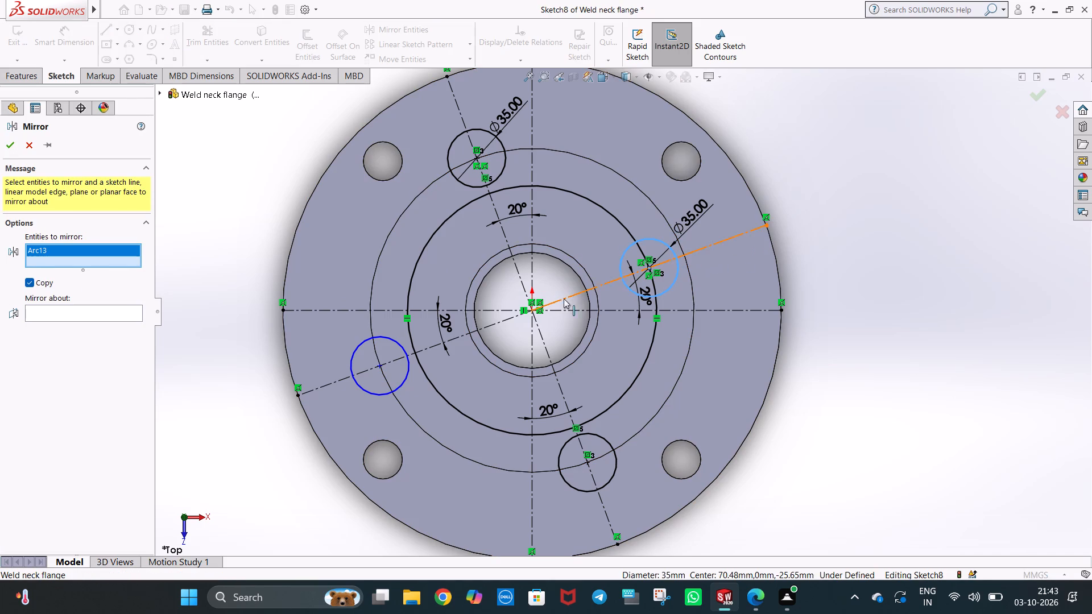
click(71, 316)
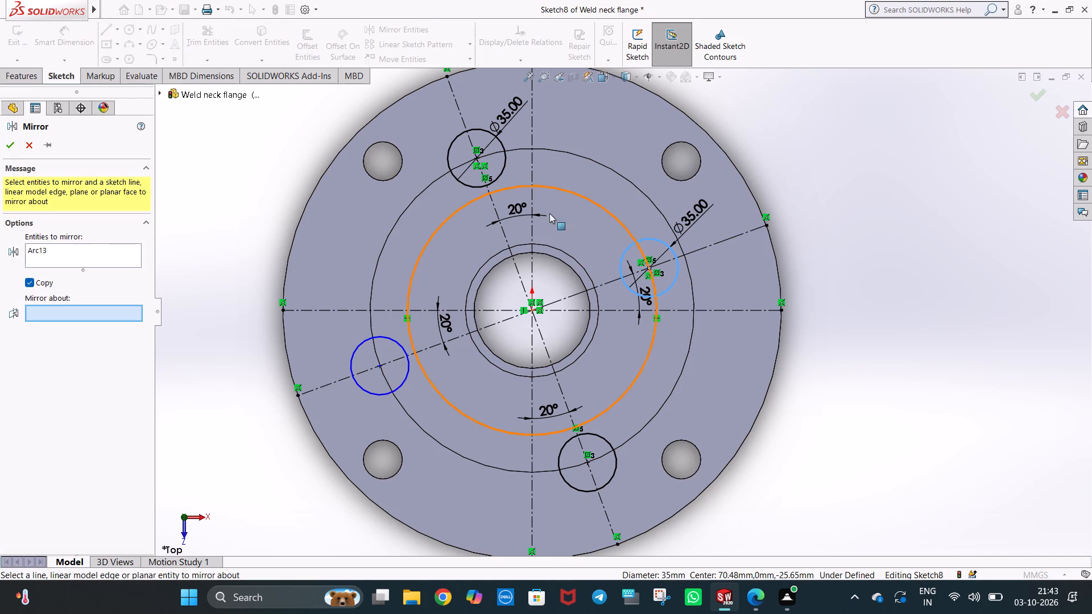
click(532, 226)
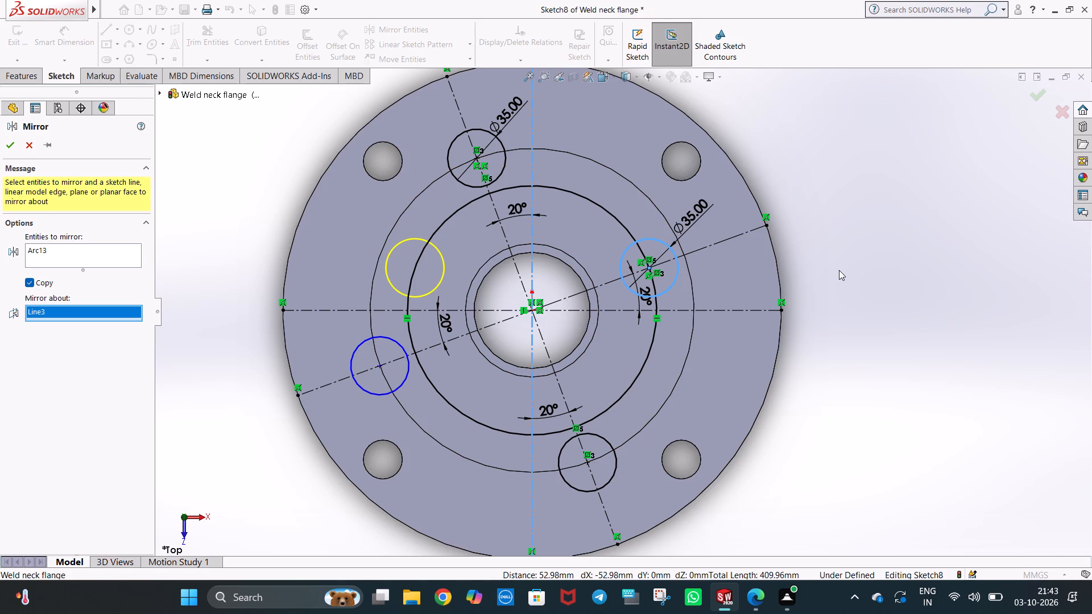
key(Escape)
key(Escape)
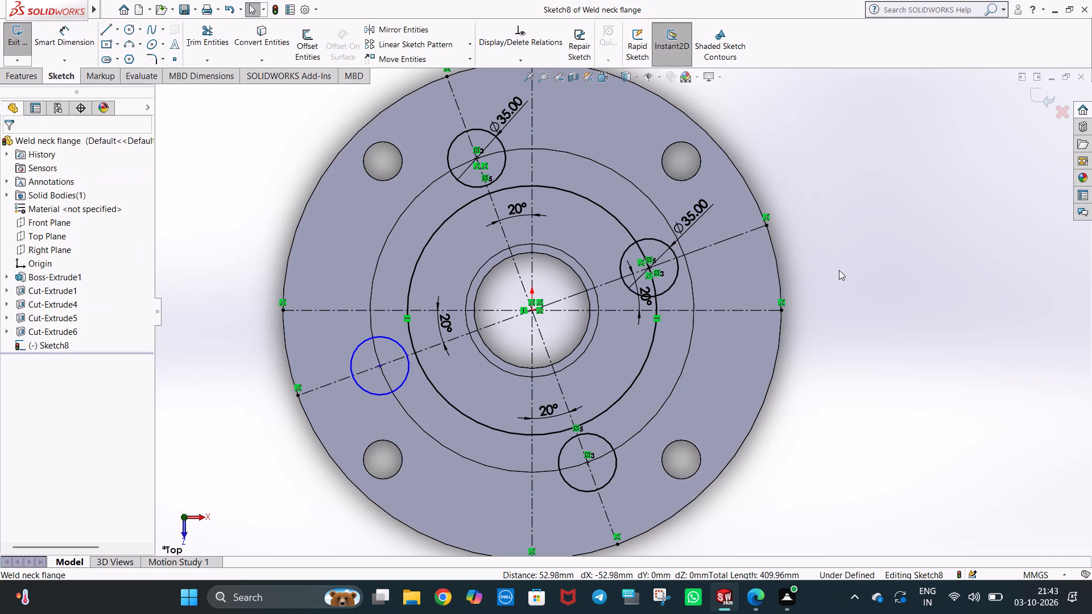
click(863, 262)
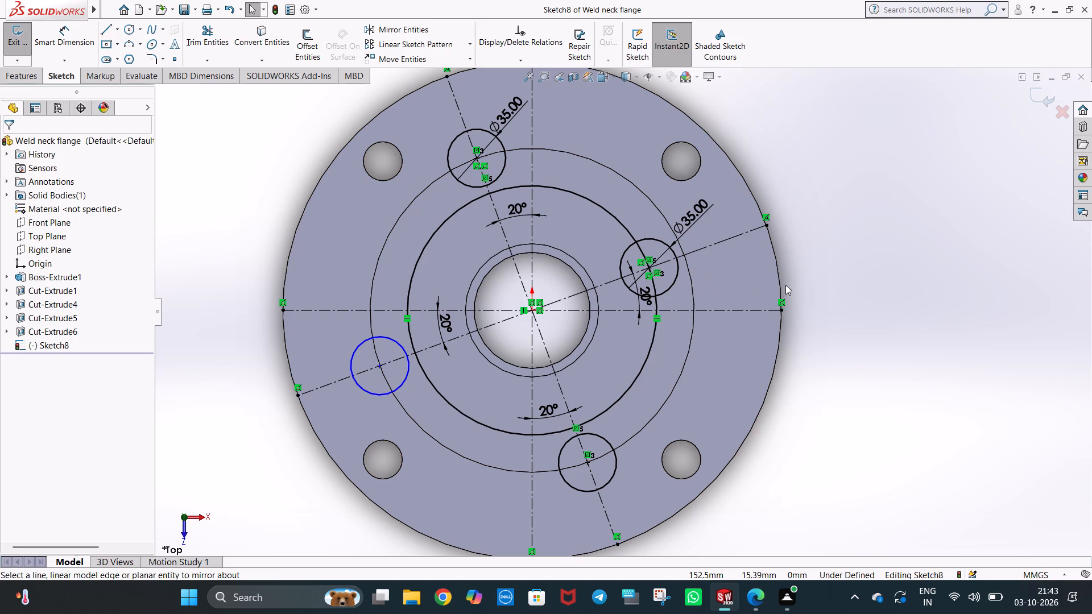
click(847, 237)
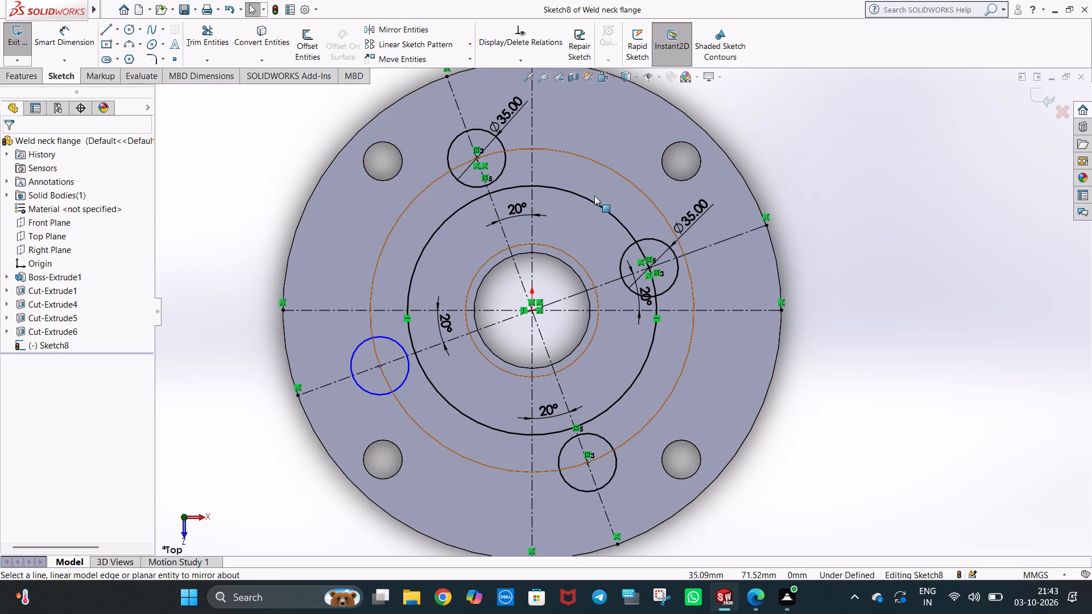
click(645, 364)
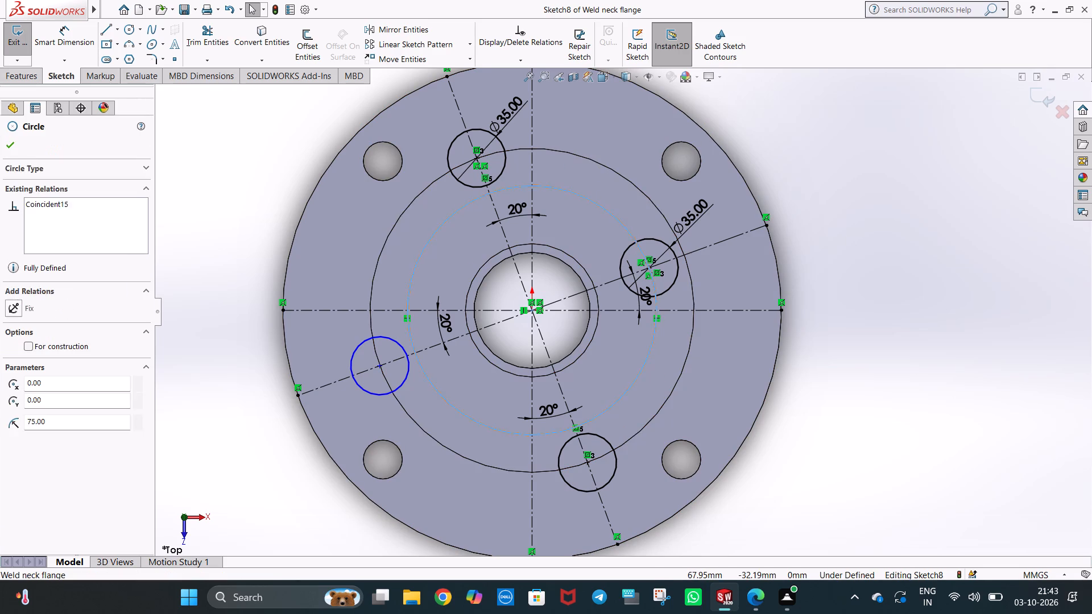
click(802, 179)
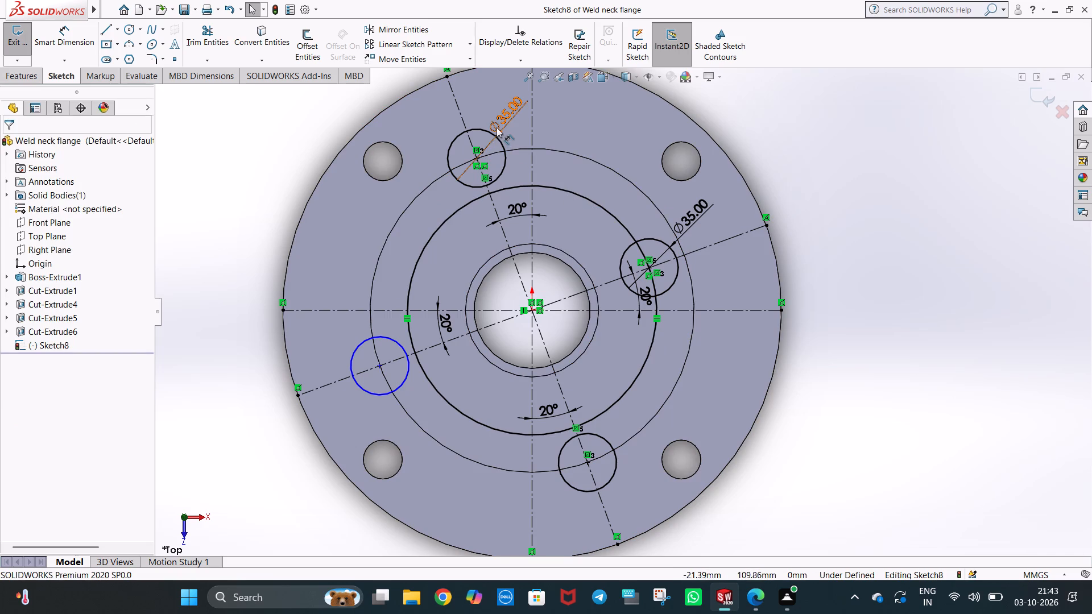
Delete the 35 mm circle on the steep upper-left centerline together with its diameter dimension.
click(497, 127)
key(Delete)
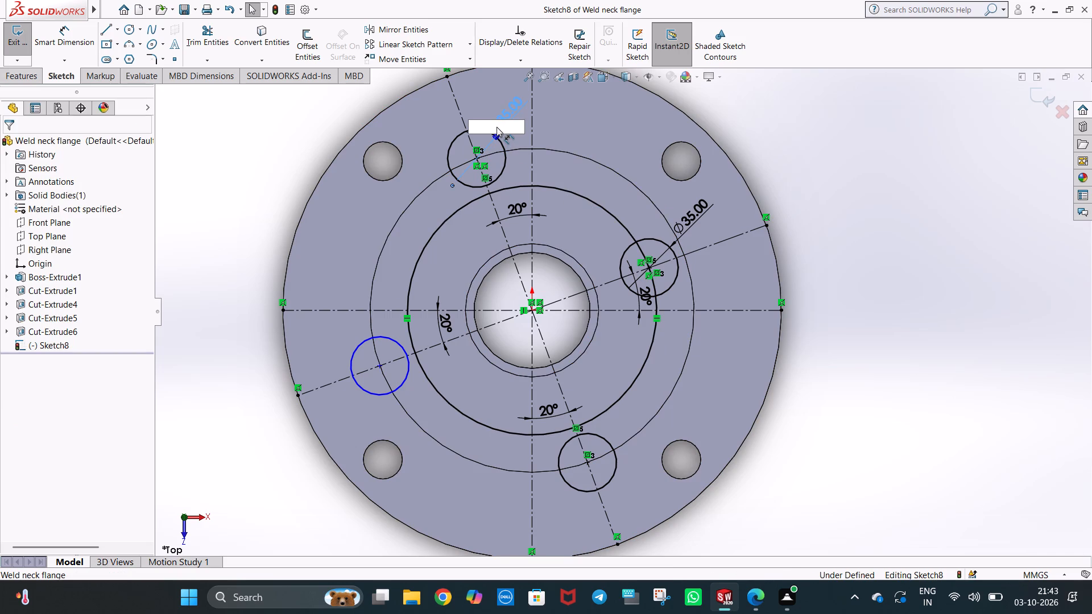
click(801, 140)
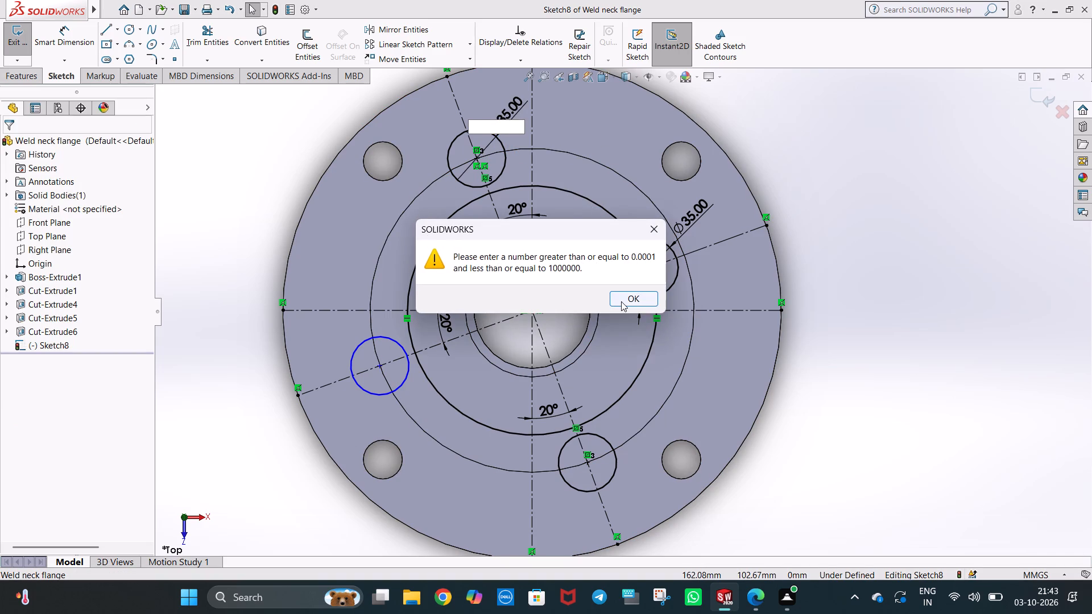
click(621, 301)
click(862, 226)
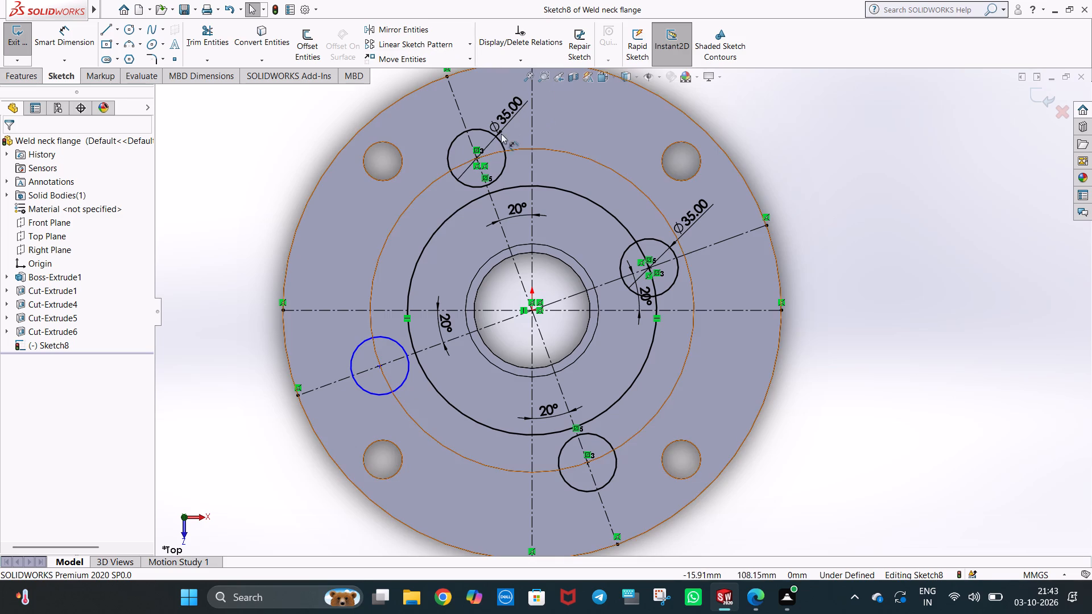
click(499, 143)
key(Delete)
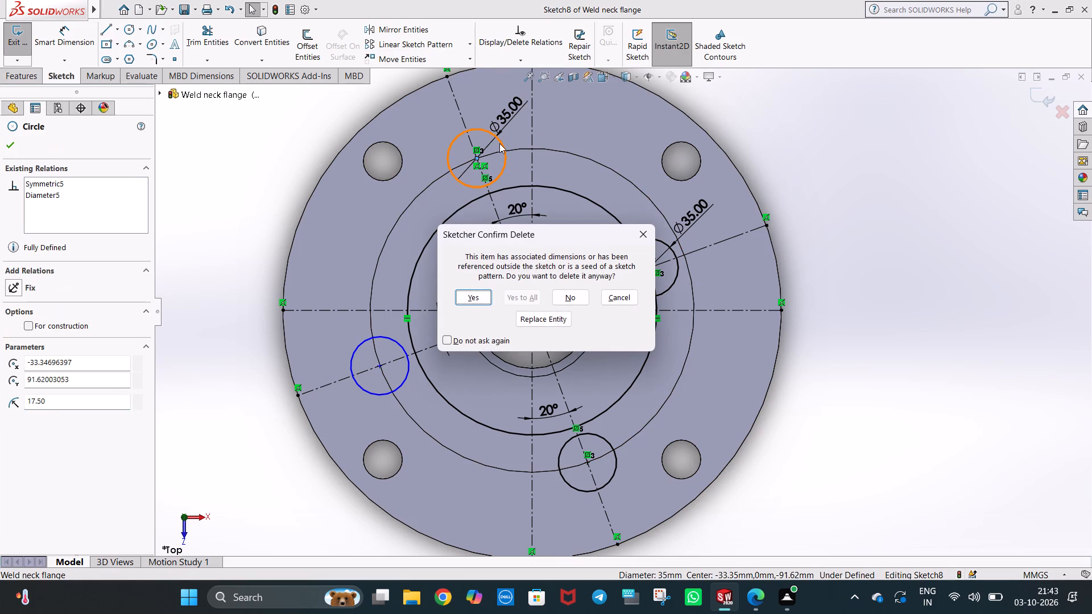
click(465, 296)
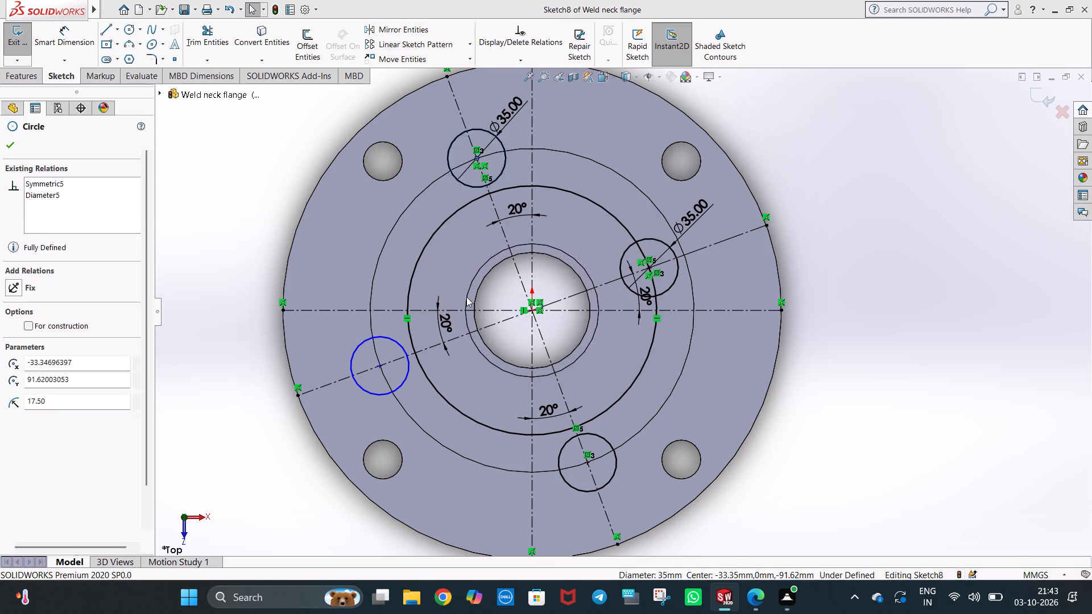
Mirror the dimensioned 35 mm circle on the 75 mm radius circle about the steep upper-left 20° centerline, keeping the original.
click(408, 34)
click(668, 286)
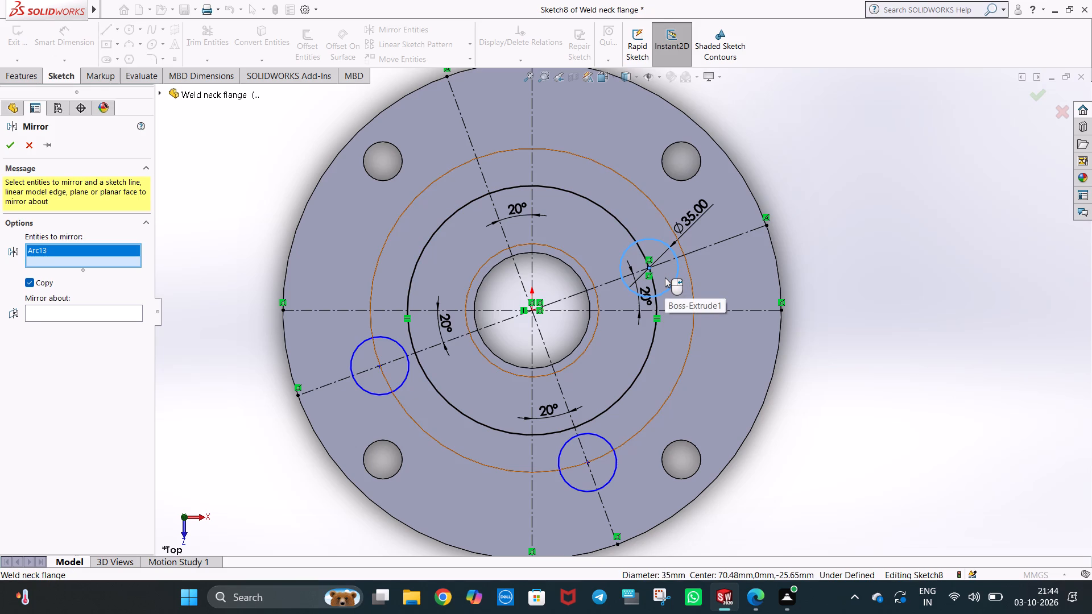
click(76, 307)
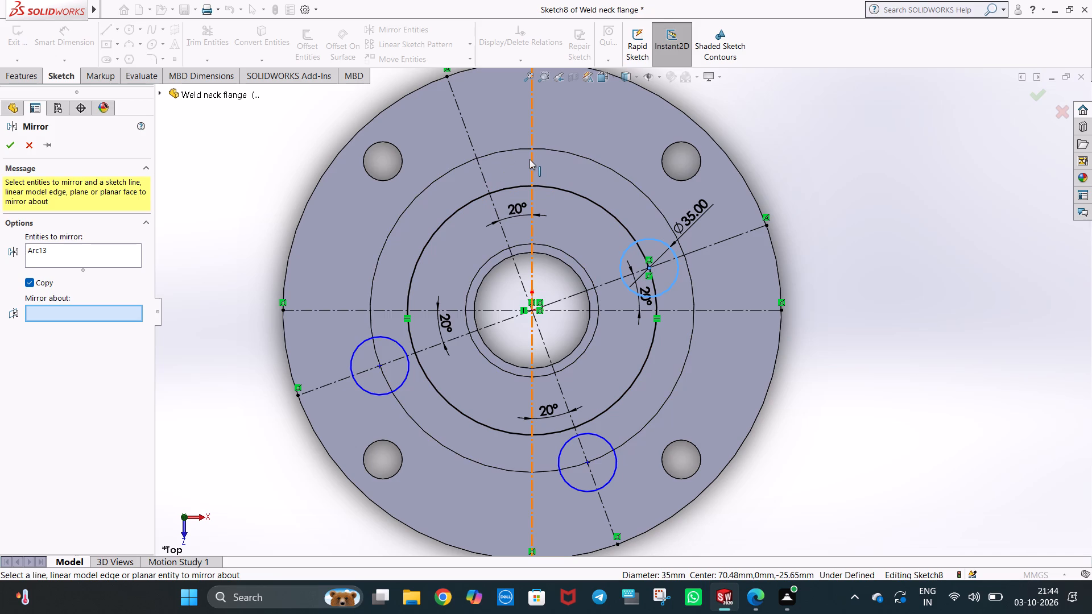
click(479, 163)
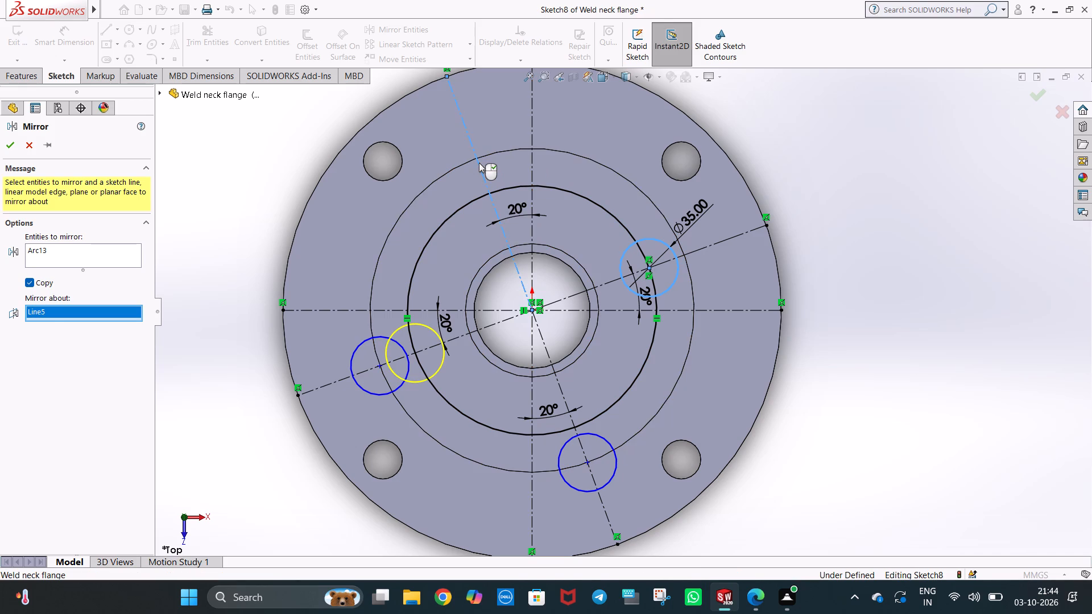
right_click(479, 163)
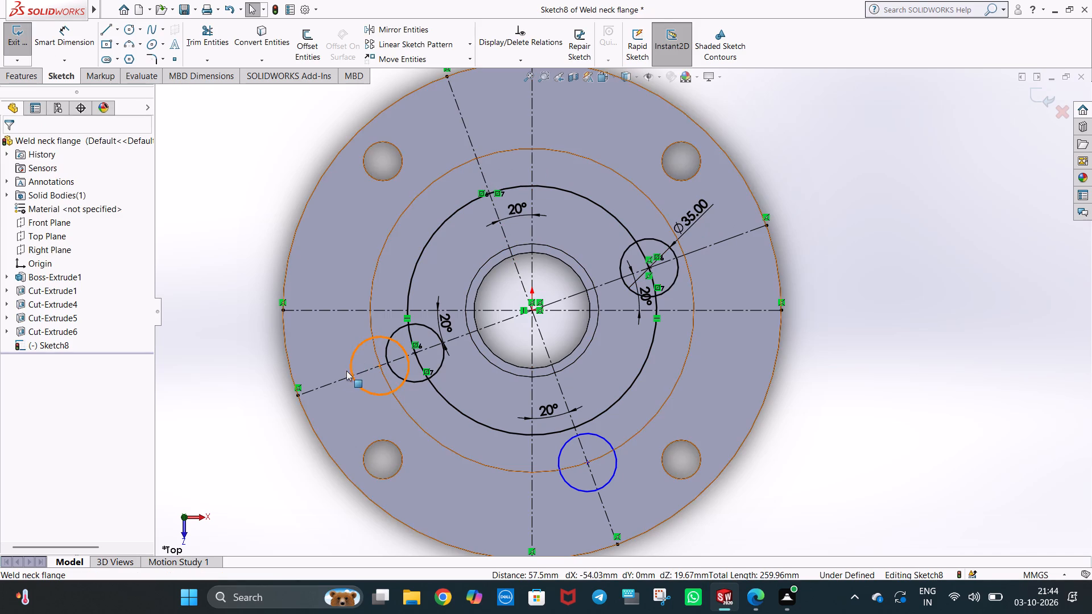
Delete the older outer circle that overlaps the new mirrored copy on the lower-left 20° centerline.
click(351, 361)
key(Delete)
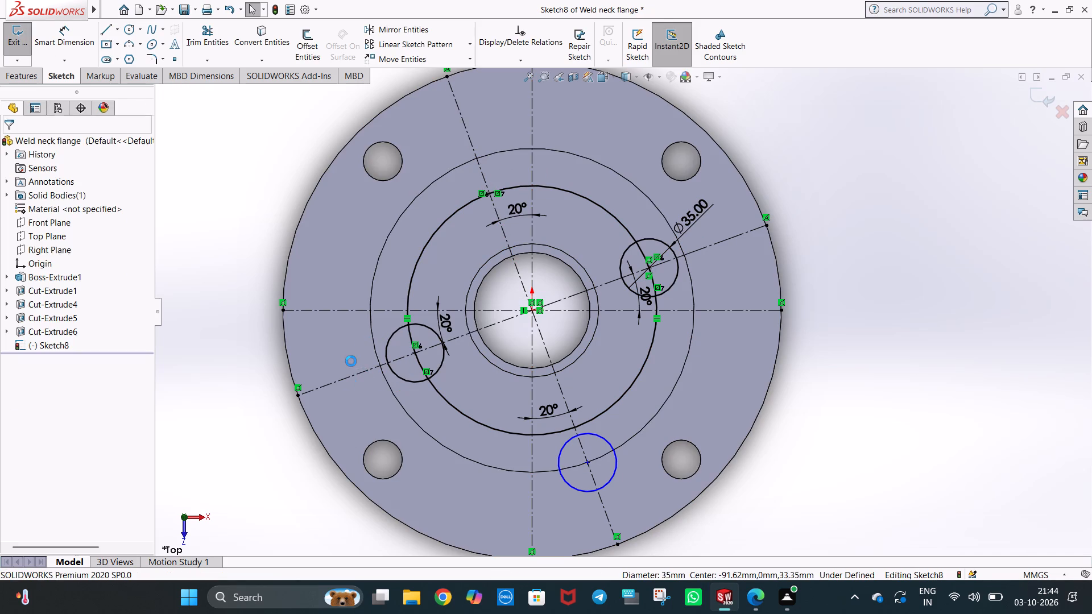
click(833, 300)
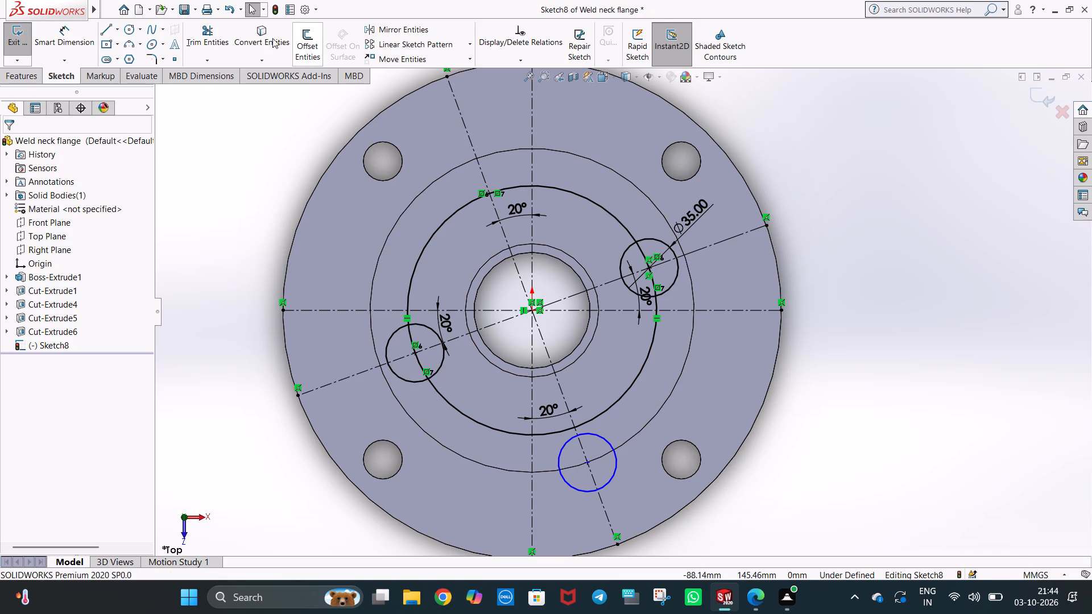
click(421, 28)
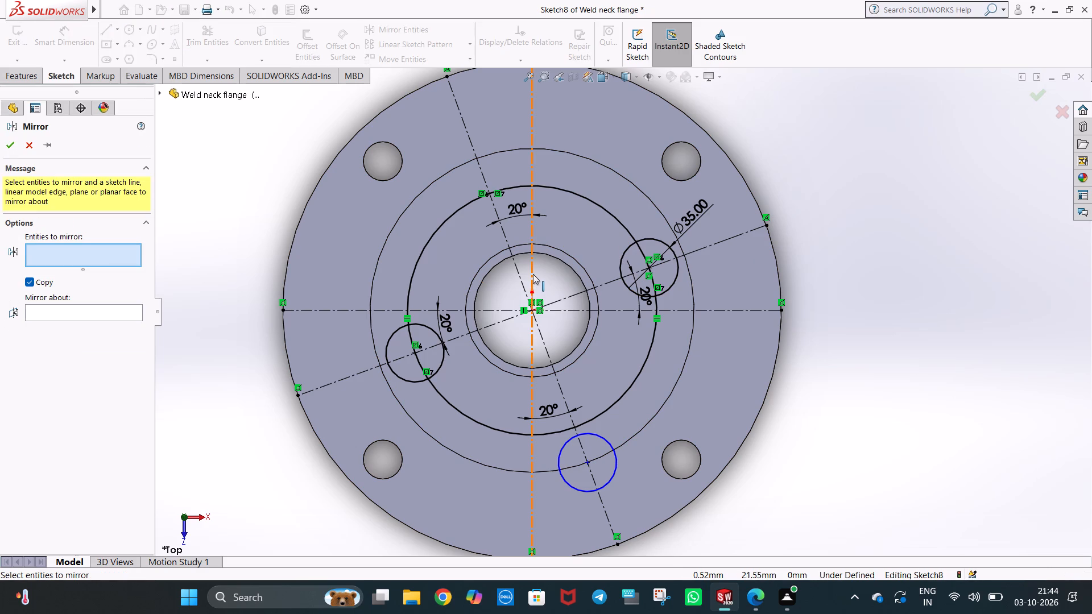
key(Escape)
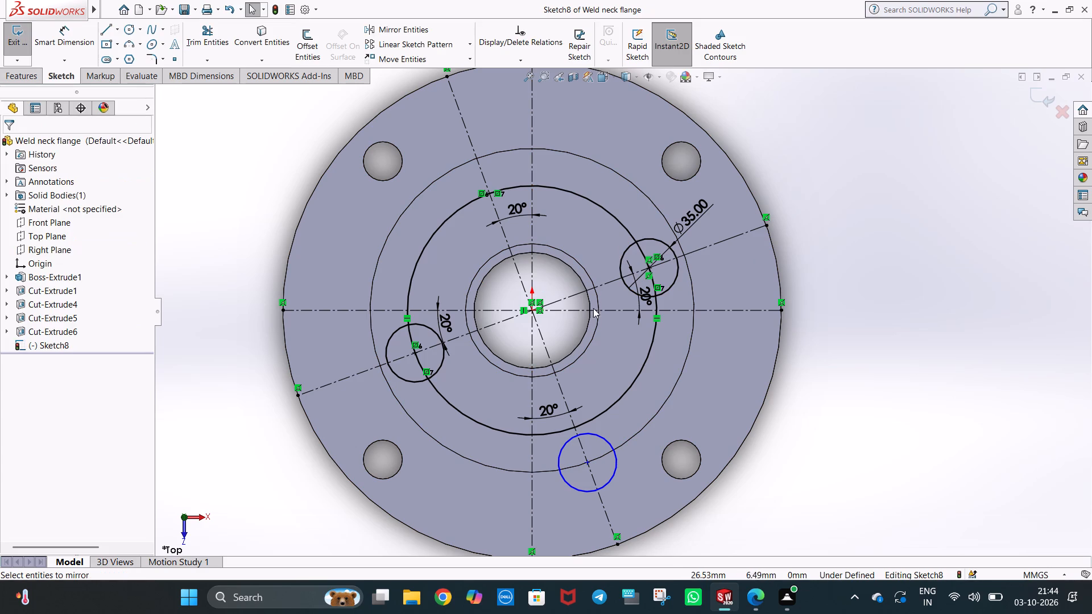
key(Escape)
Delete the undefined outer circle on the lower end of the steep 20° centerline.
click(892, 407)
click(614, 463)
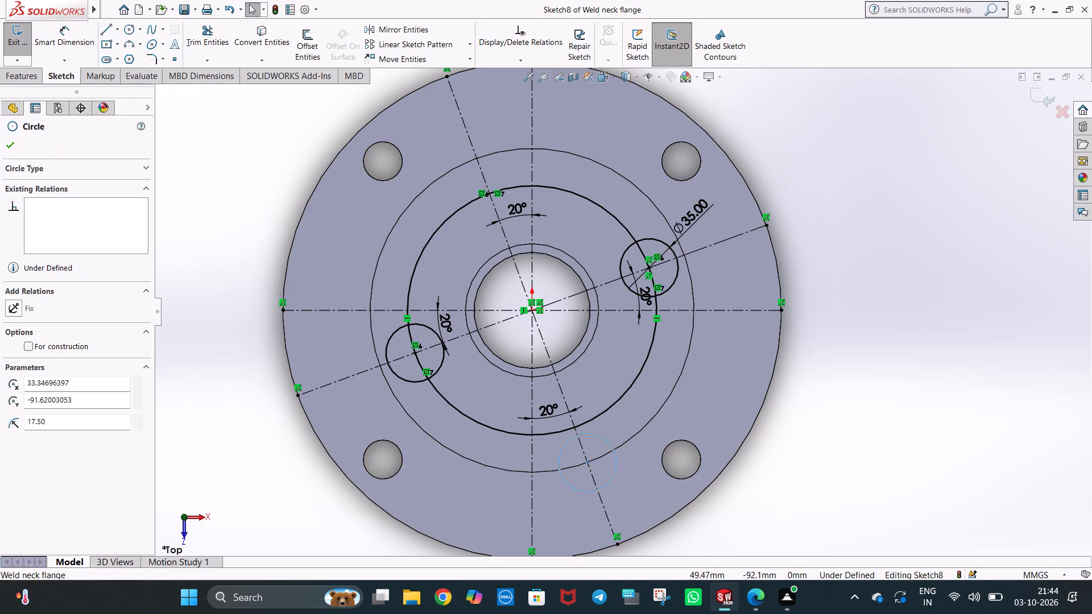
key(Delete)
click(876, 216)
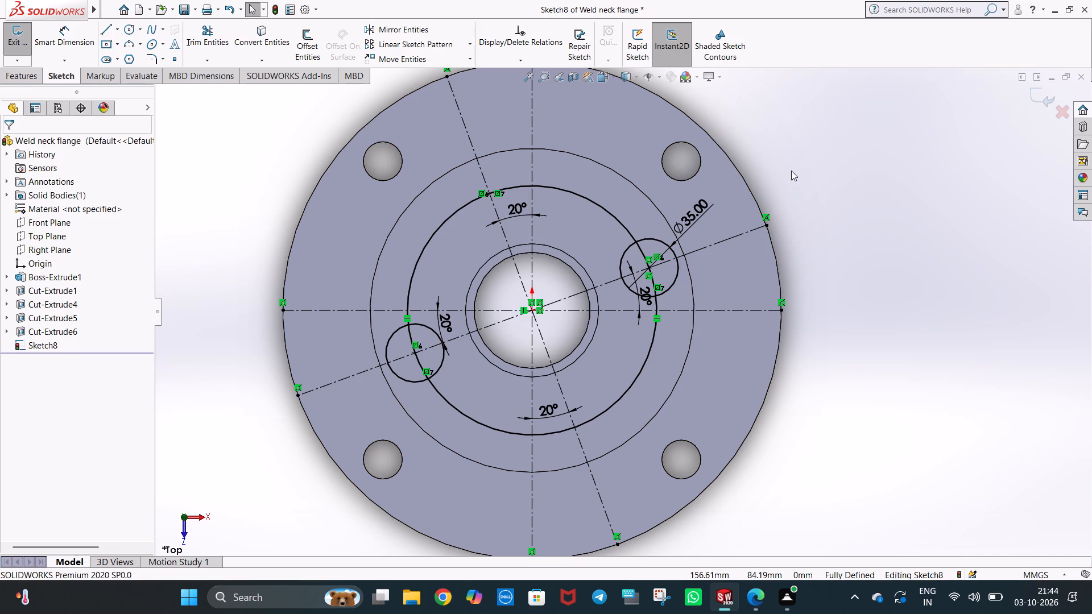
Examine where the steep upper-left 20° centerline crosses the 75 mm radius circle.
scroll(537, 213, down, 3)
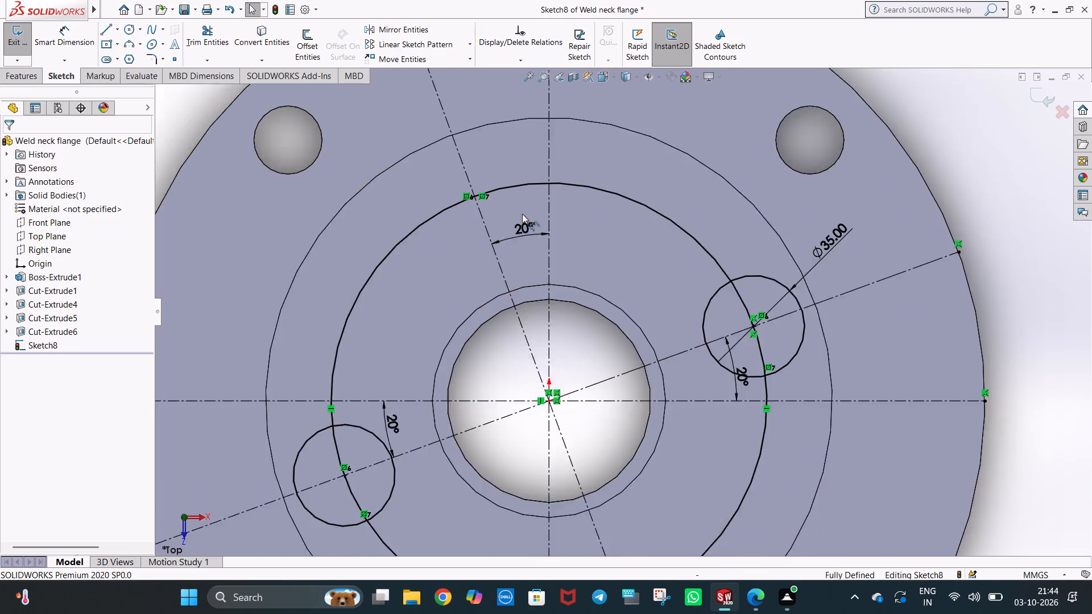
scroll(522, 214, down, 16)
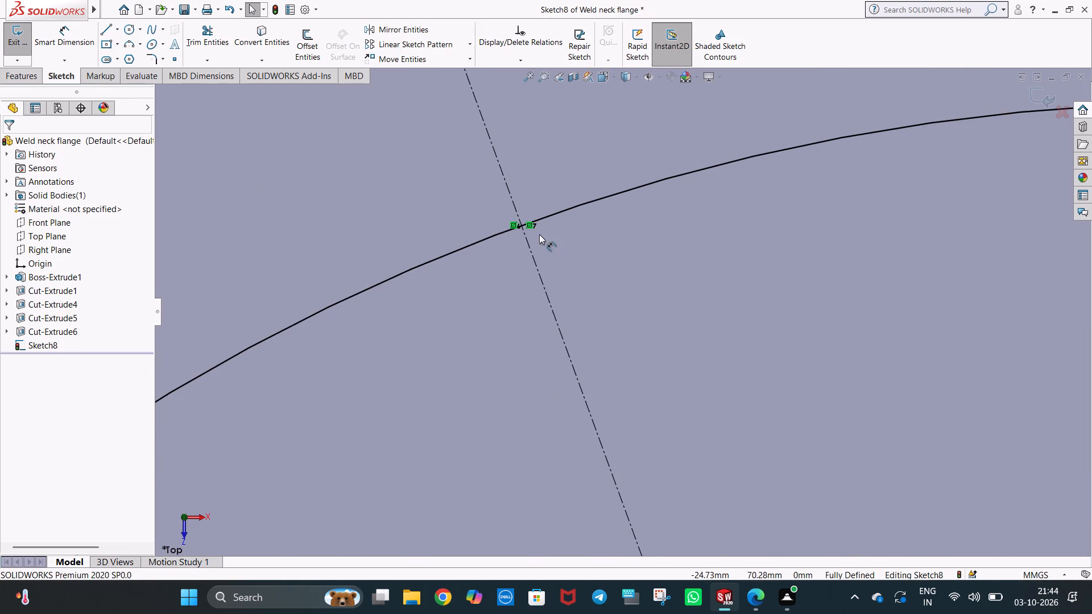
scroll(536, 237, down, 14)
scroll(545, 291, down, 8)
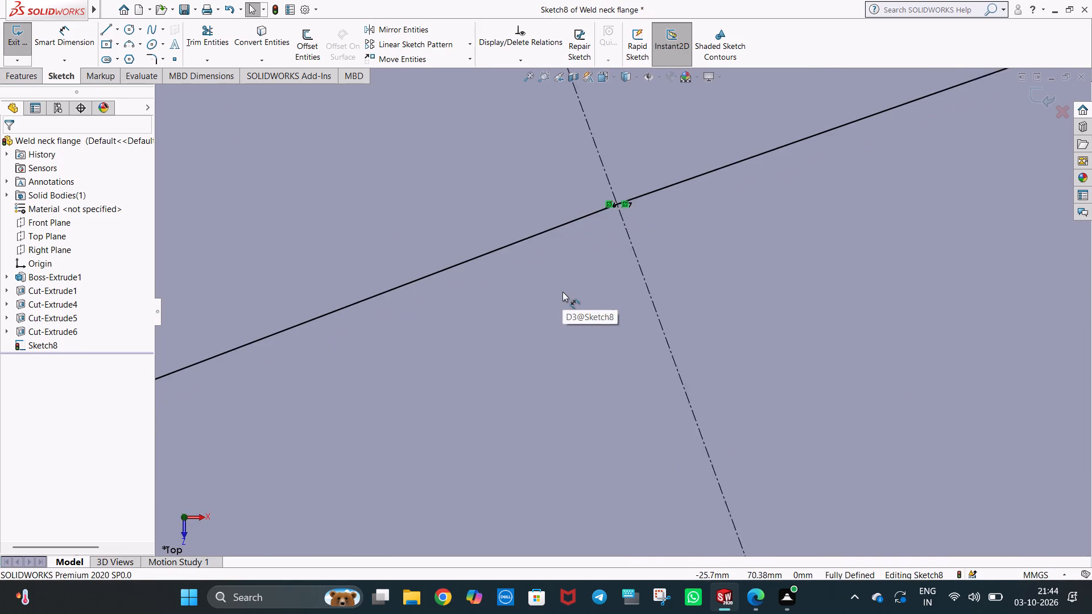
scroll(650, 208, down, 5)
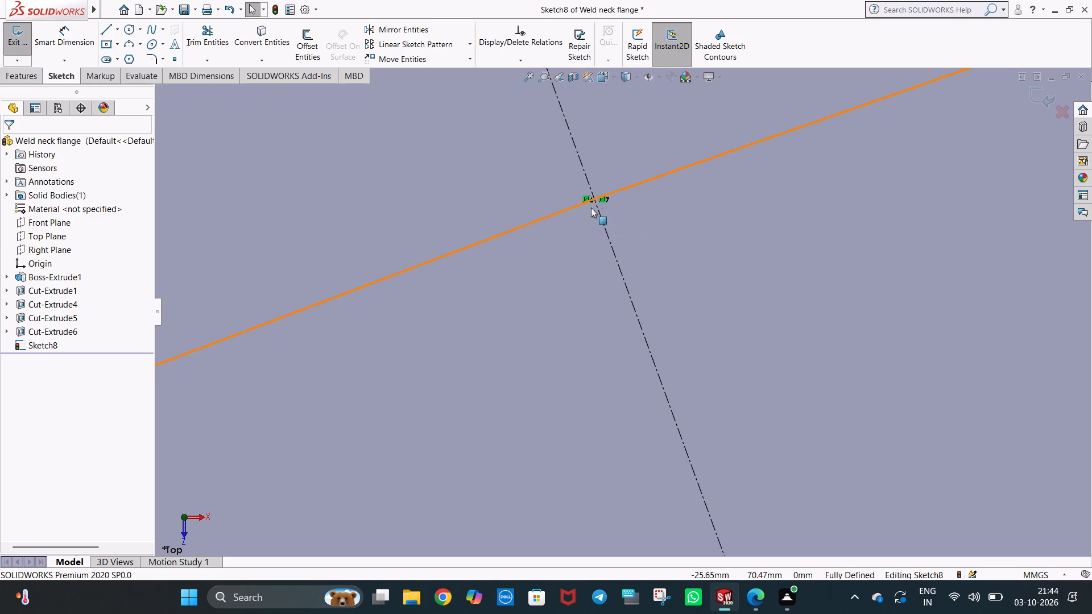
scroll(700, 248, up, 8)
scroll(751, 265, up, 4)
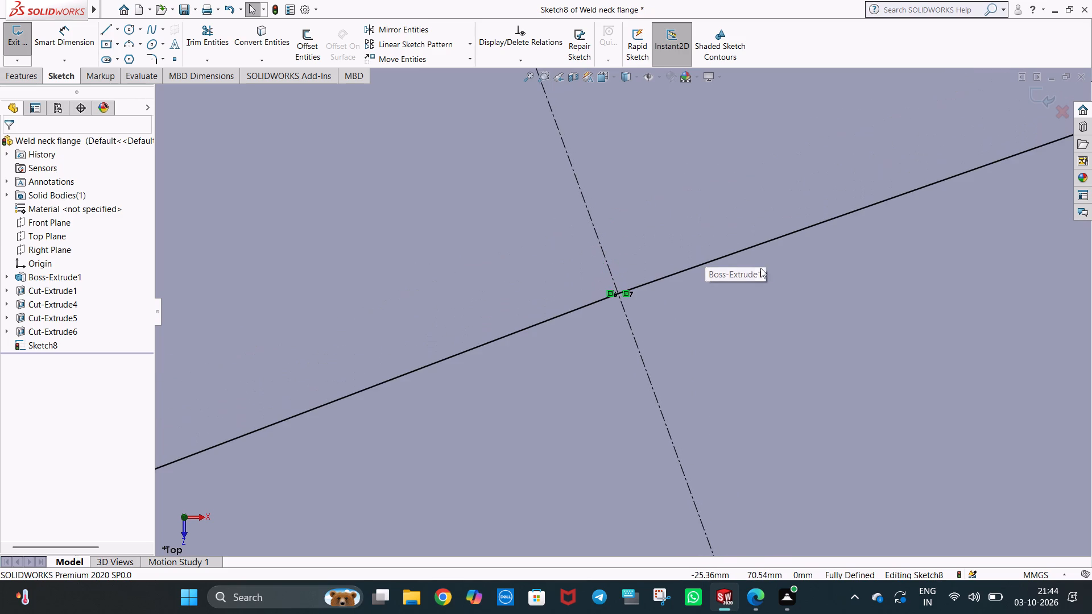
scroll(765, 269, up, 17)
scroll(785, 276, up, 4)
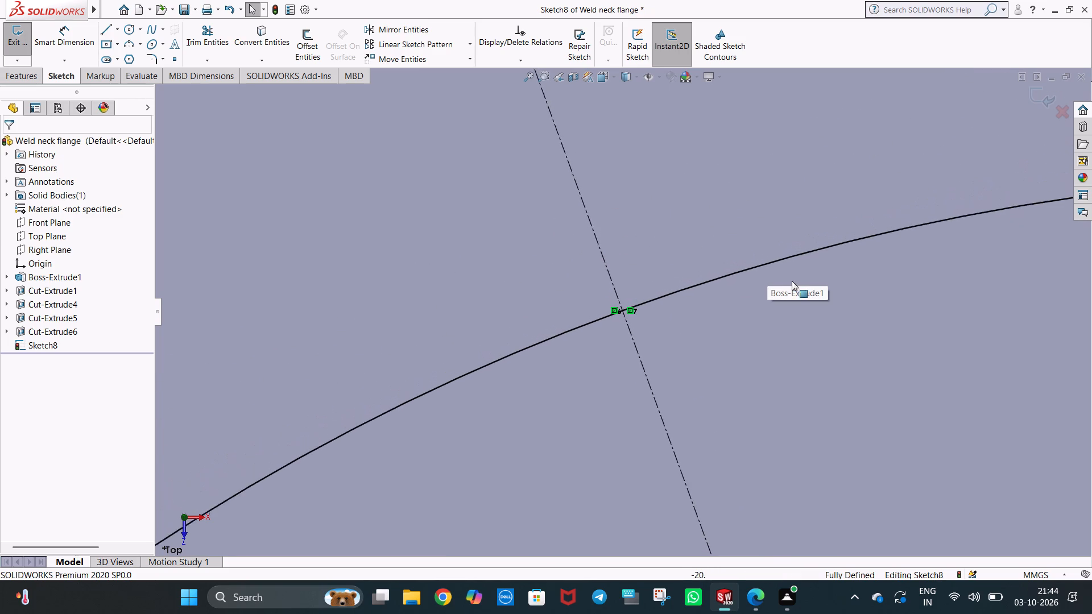
scroll(793, 283, up, 18)
scroll(790, 373, up, 5)
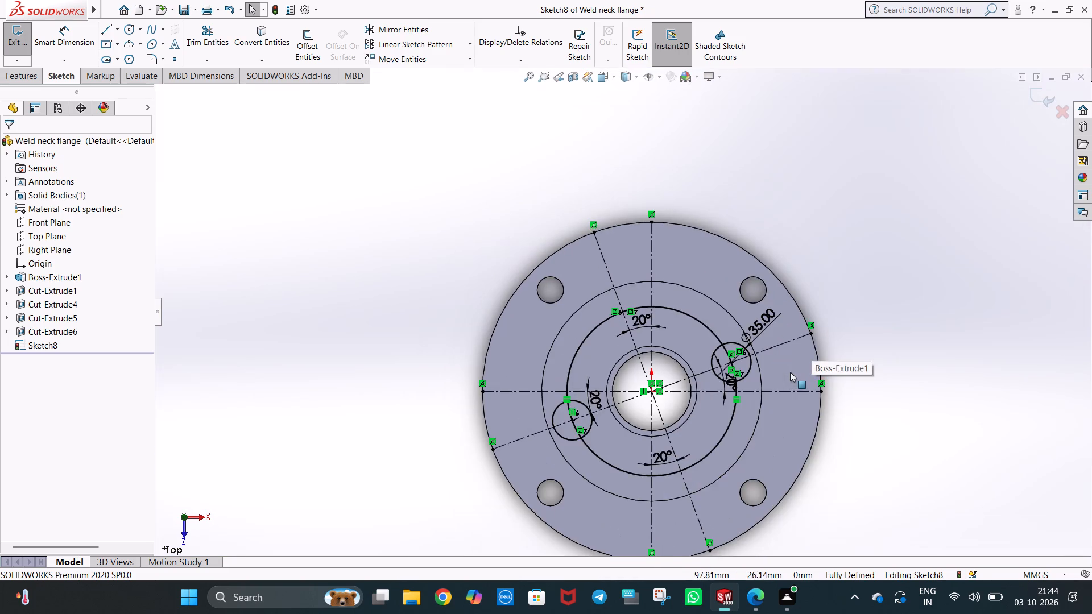
scroll(749, 425, down, 2)
scroll(658, 329, down, 2)
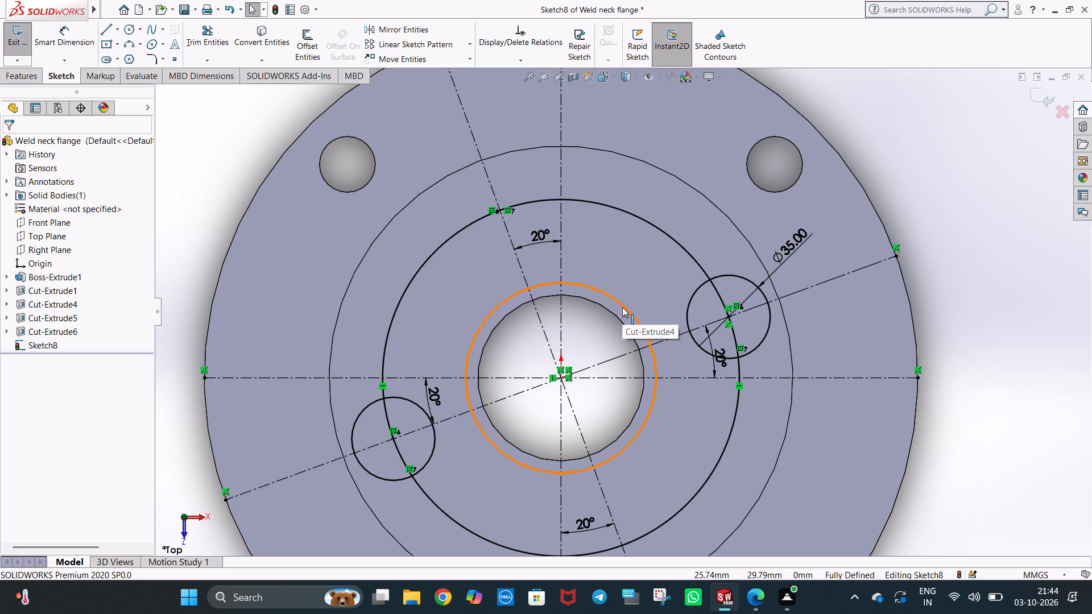
scroll(776, 277, up, 2)
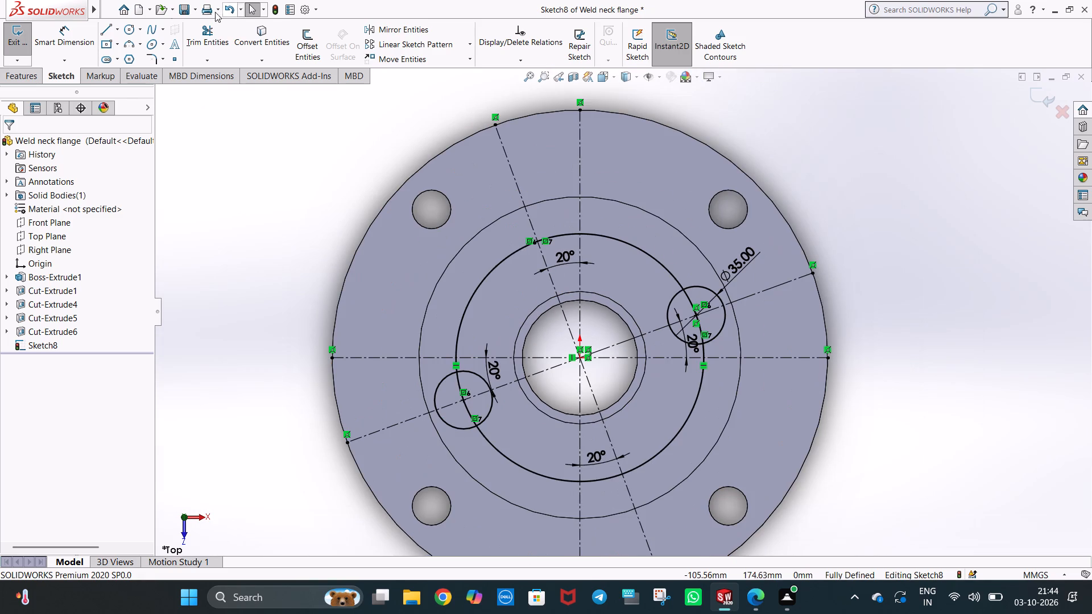
Draw a circle of radius 17.5 mm centred where the steep upper-left 20° centerline meets the 75 mm radius circle.
click(126, 32)
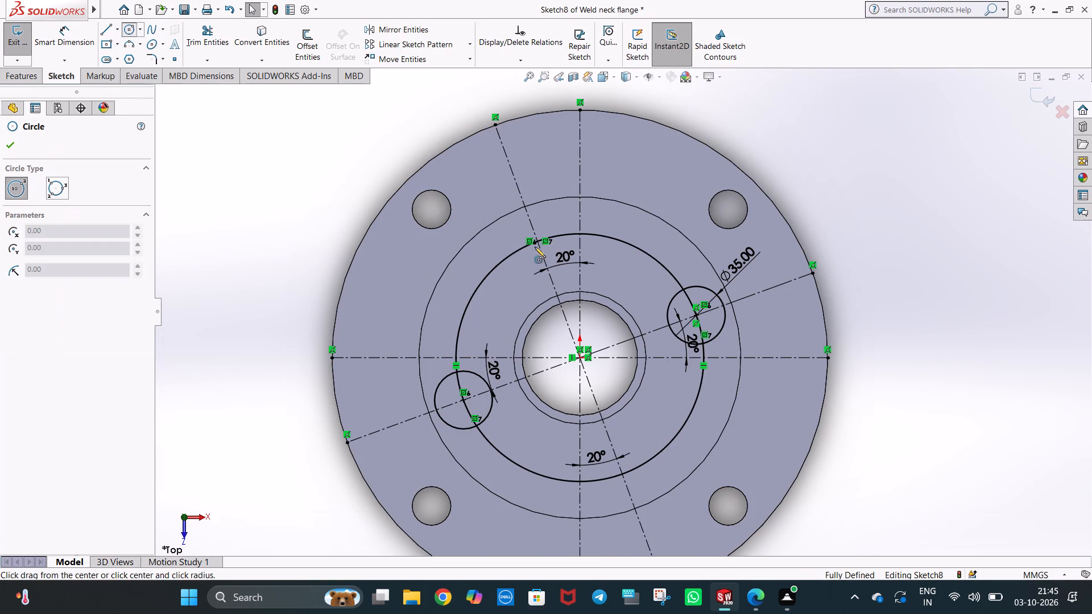
click(537, 241)
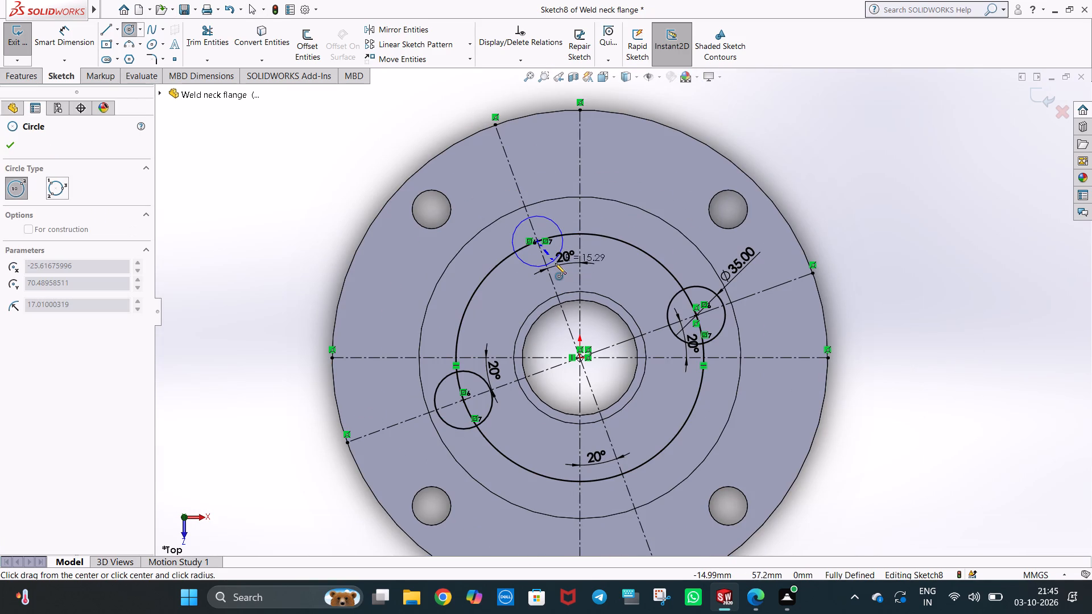
click(562, 276)
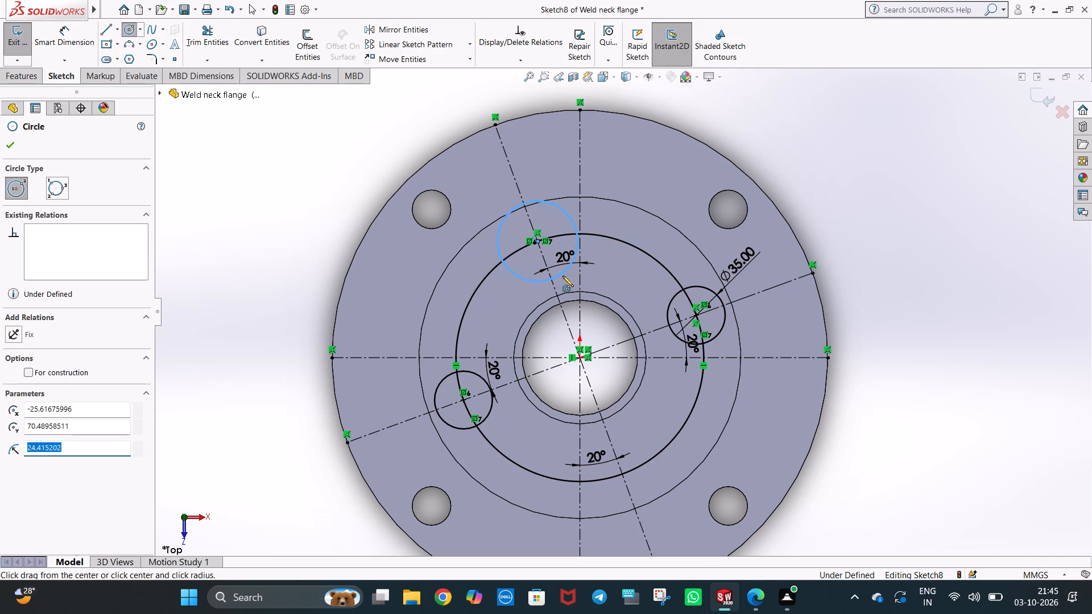
text(35)
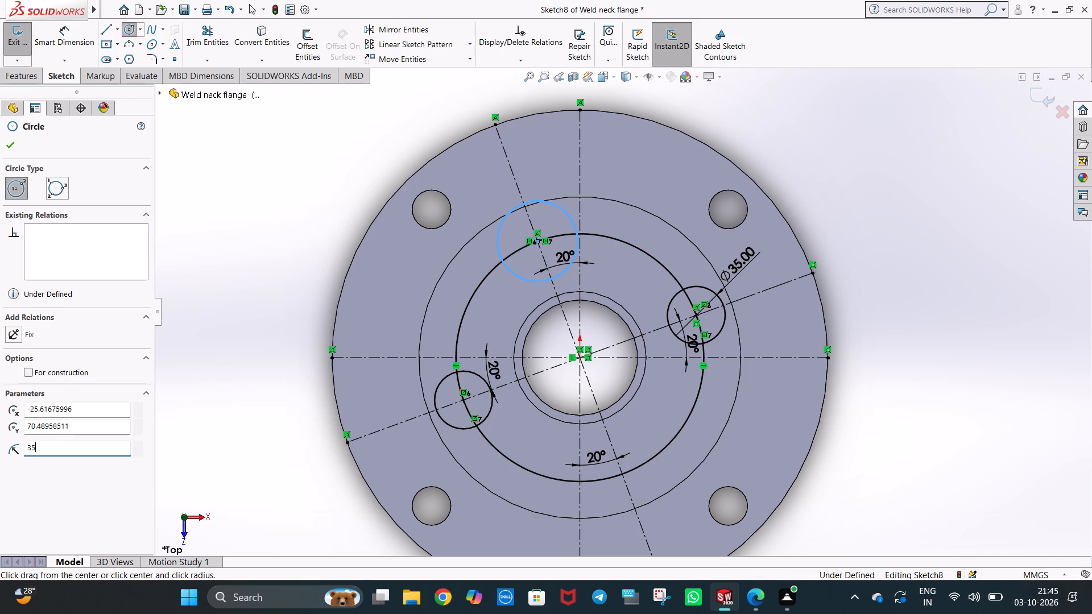
key(BackSpace)
key(BackSpace)
text(17.5)
key(Return)
key(Escape)
key(Escape)
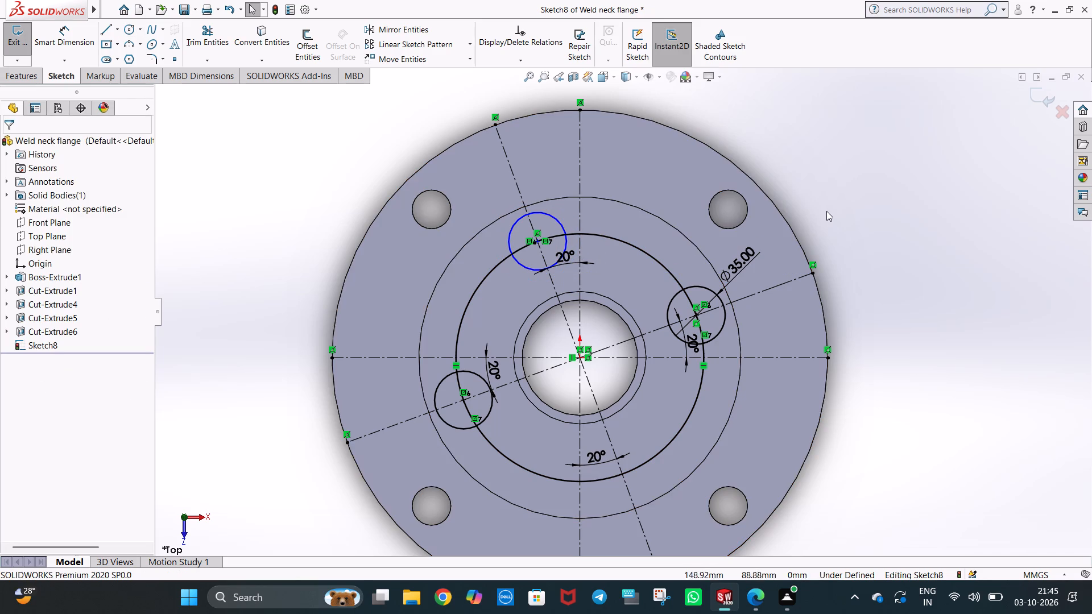
click(826, 211)
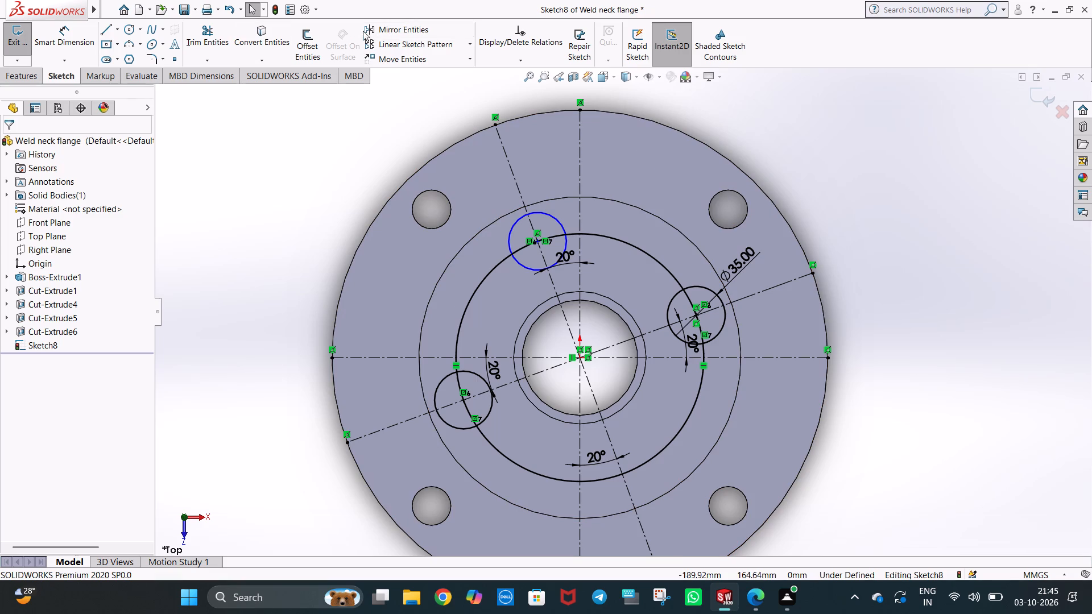
Dimension the diameter of the new circle on the steep upper-left centerline, keeping 35 mm.
click(88, 36)
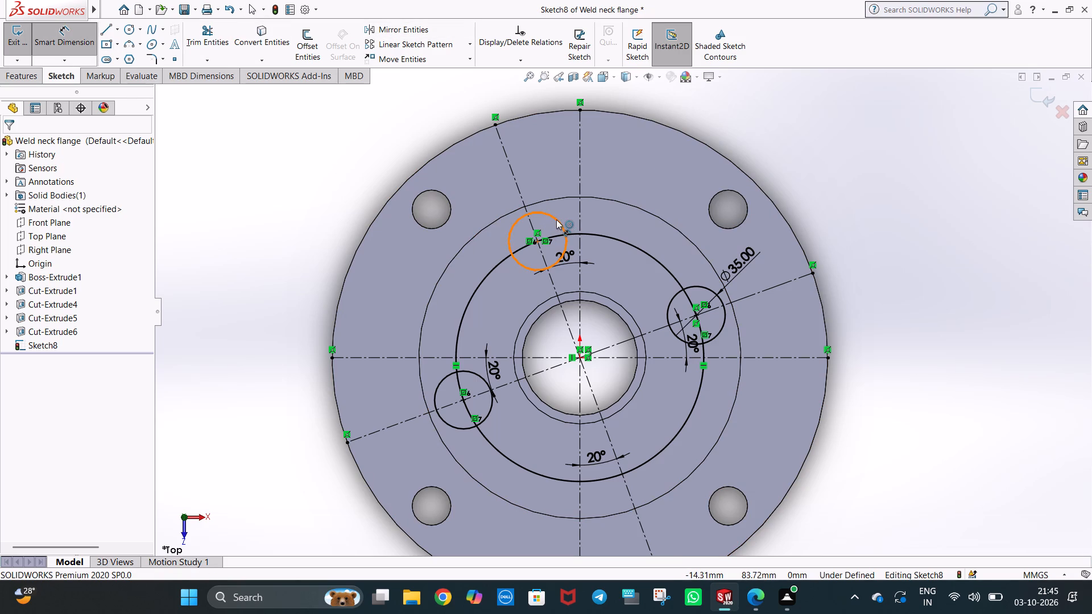
click(556, 219)
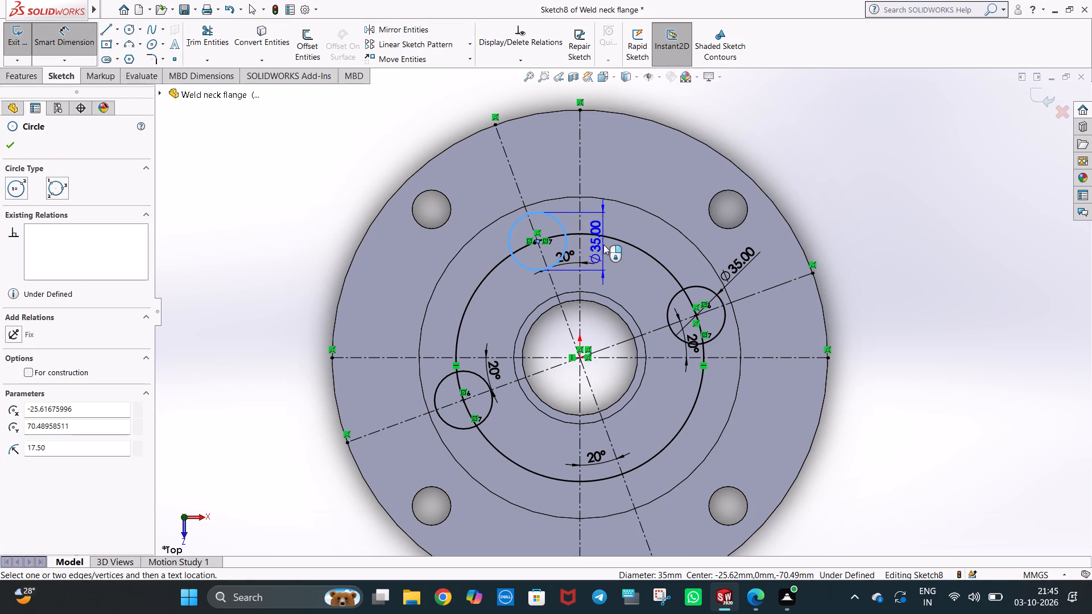
click(544, 186)
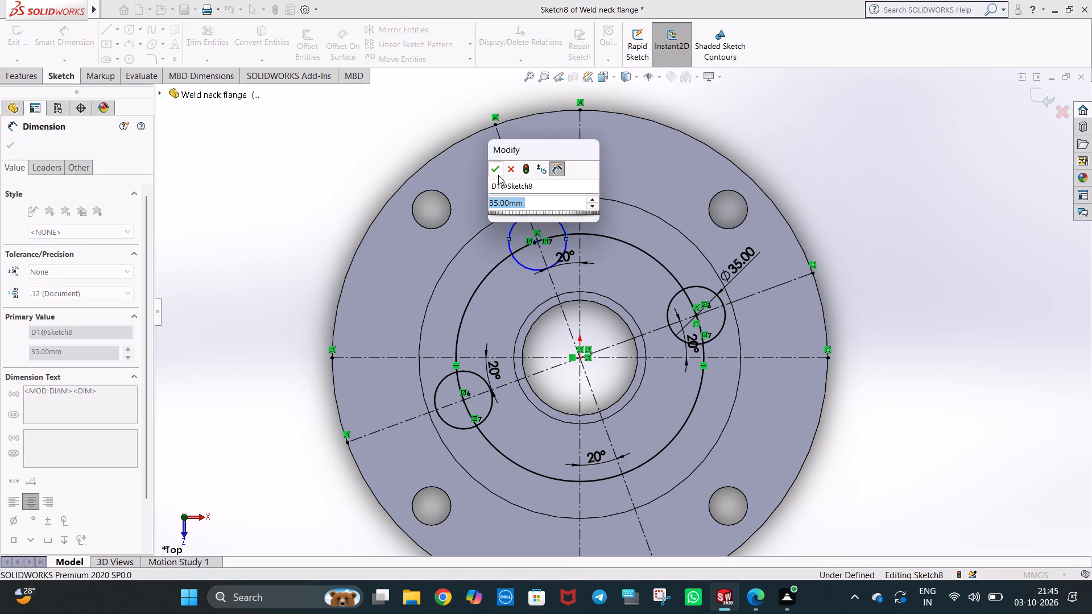
click(493, 168)
click(785, 169)
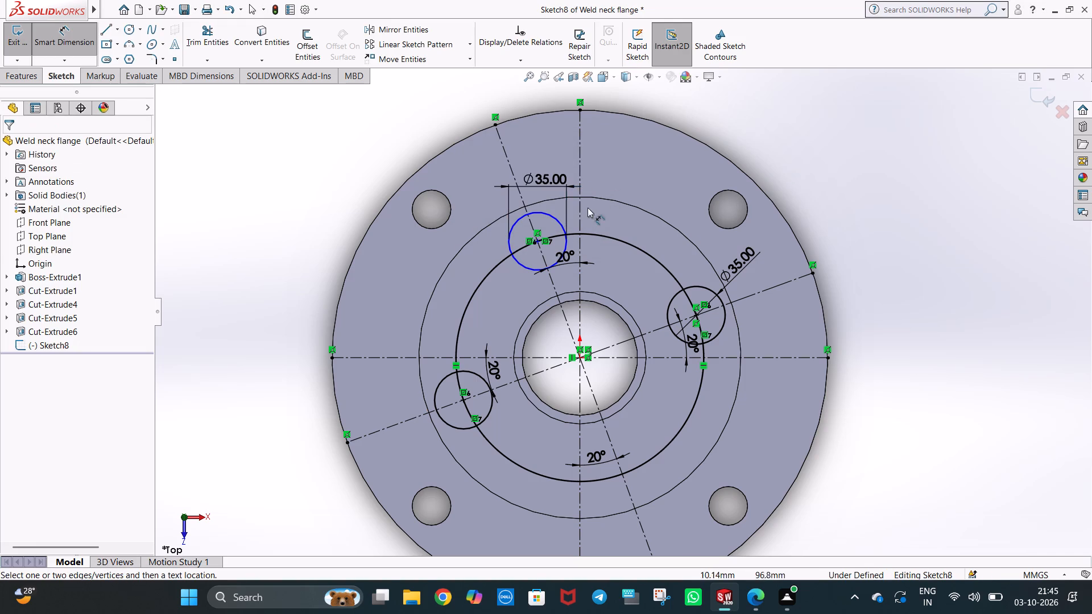
Apply a coincident relation between the centre point of the steep upper-left 35 mm circle and the 75 mm radius circle.
scroll(499, 329, down, 3)
scroll(584, 190, down, 2)
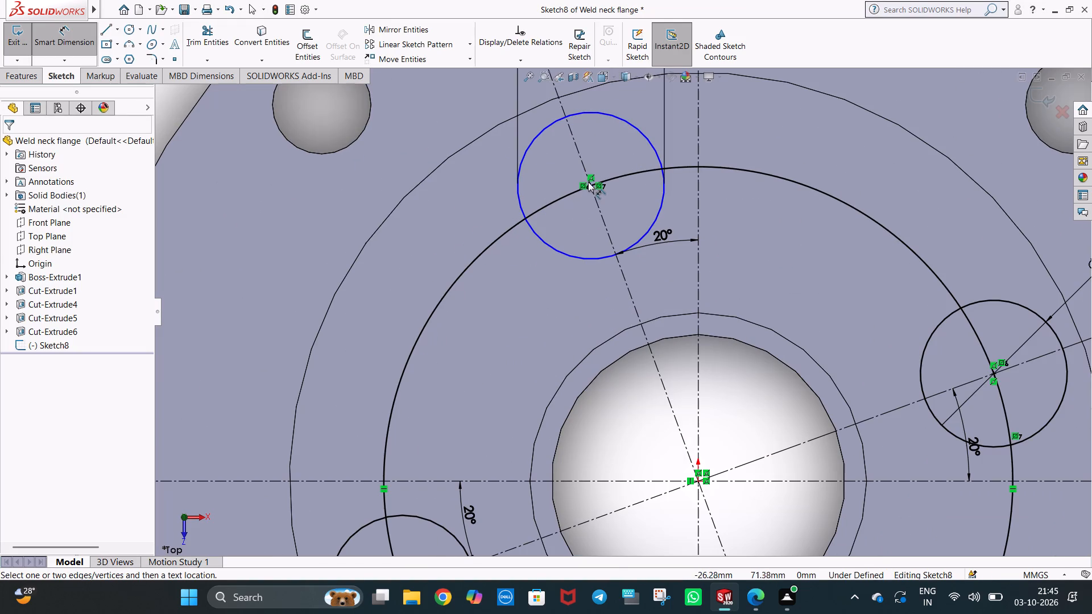
key(Escape)
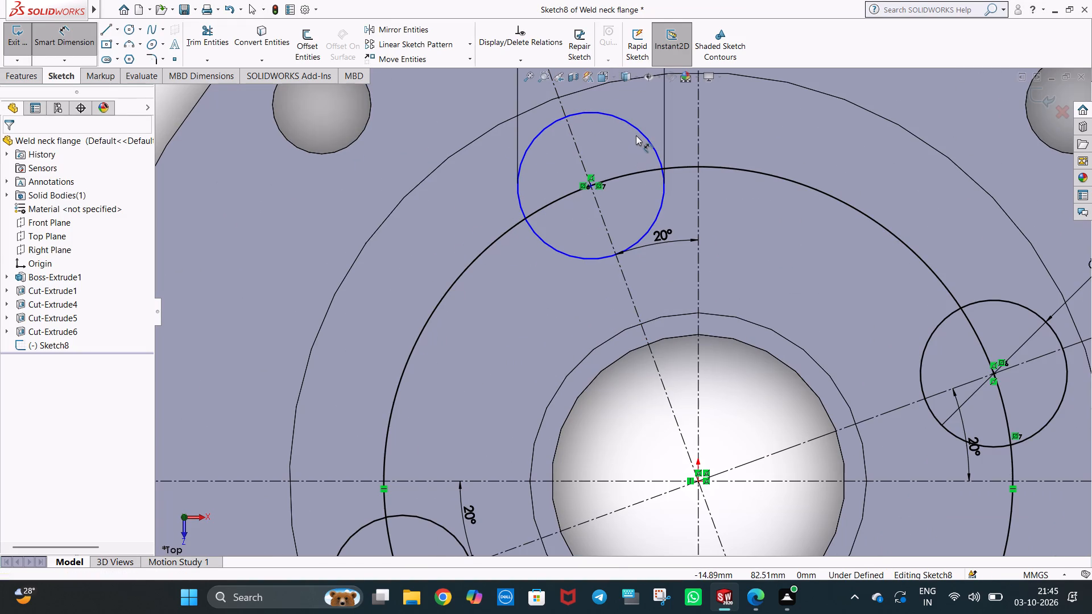
key(Escape)
click(590, 185)
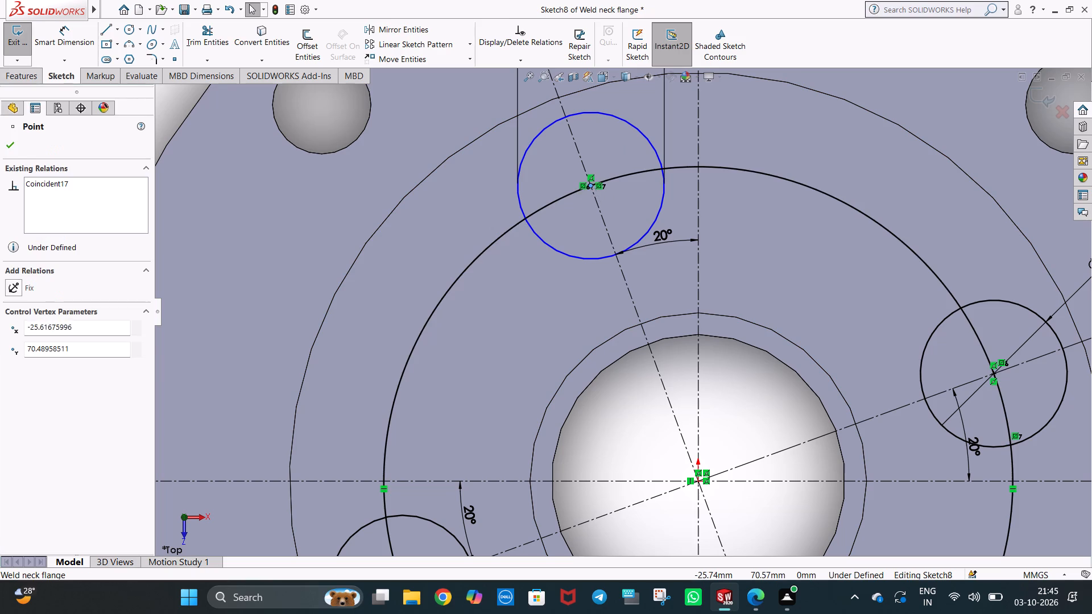
ctrl+click(603, 179)
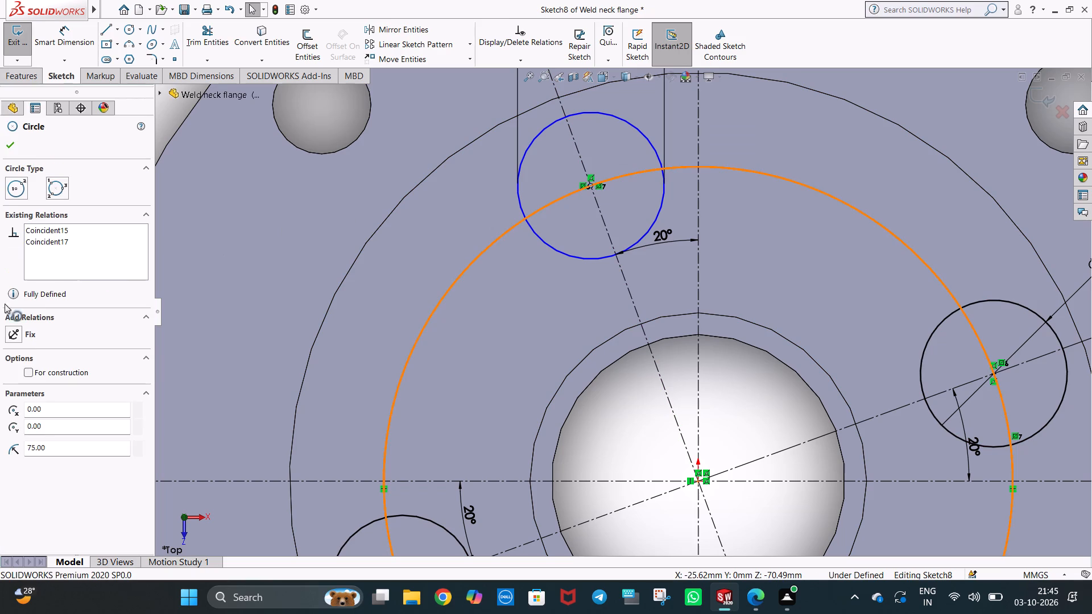
ctrl+click(49, 363)
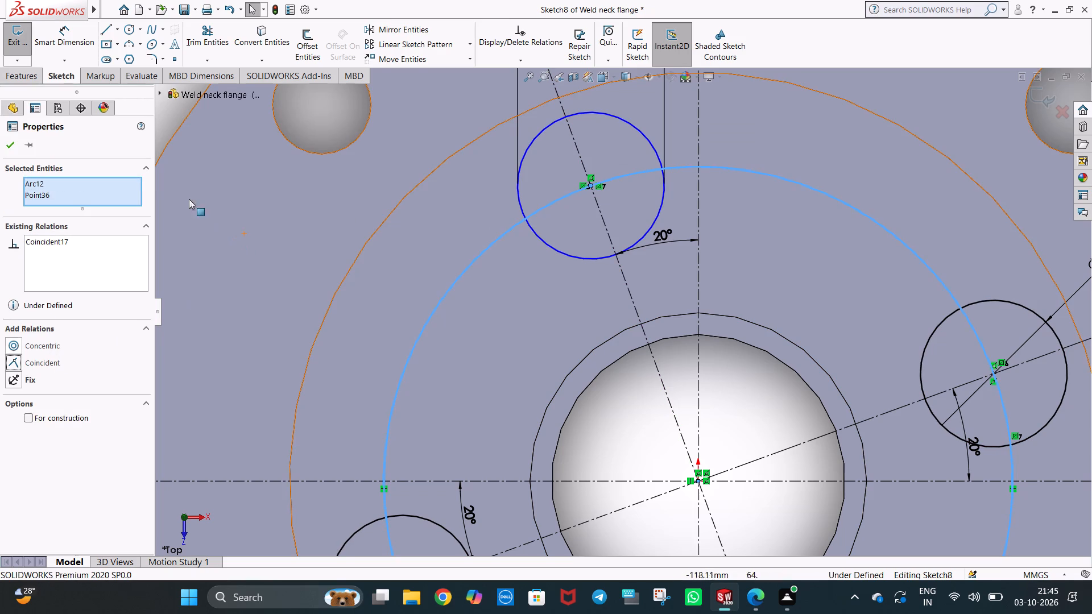
click(13, 146)
scroll(842, 338, up, 5)
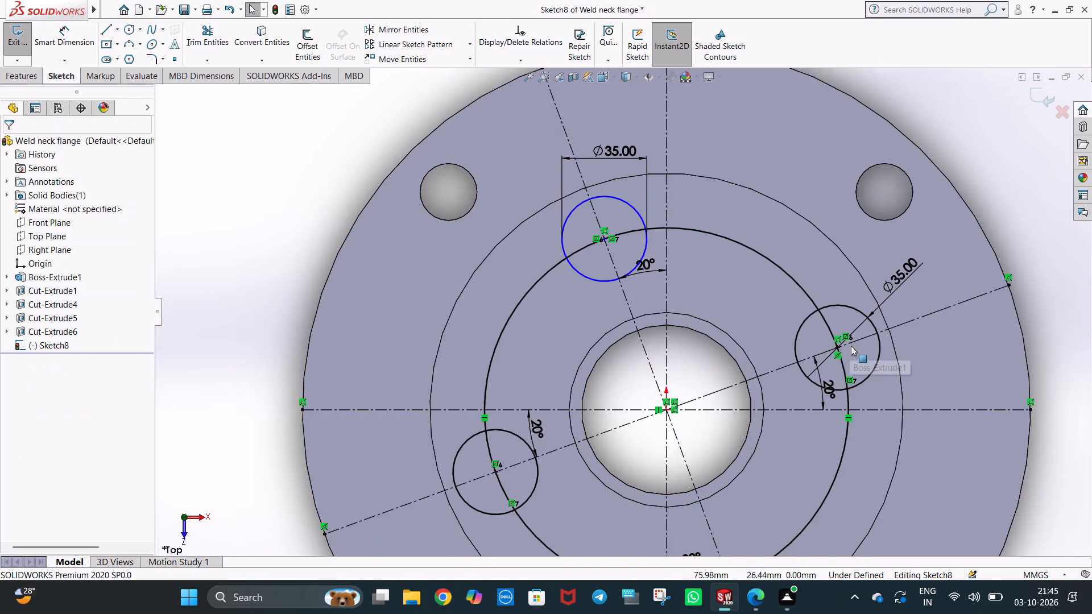
scroll(851, 346, up, 1)
key(Escape)
click(886, 251)
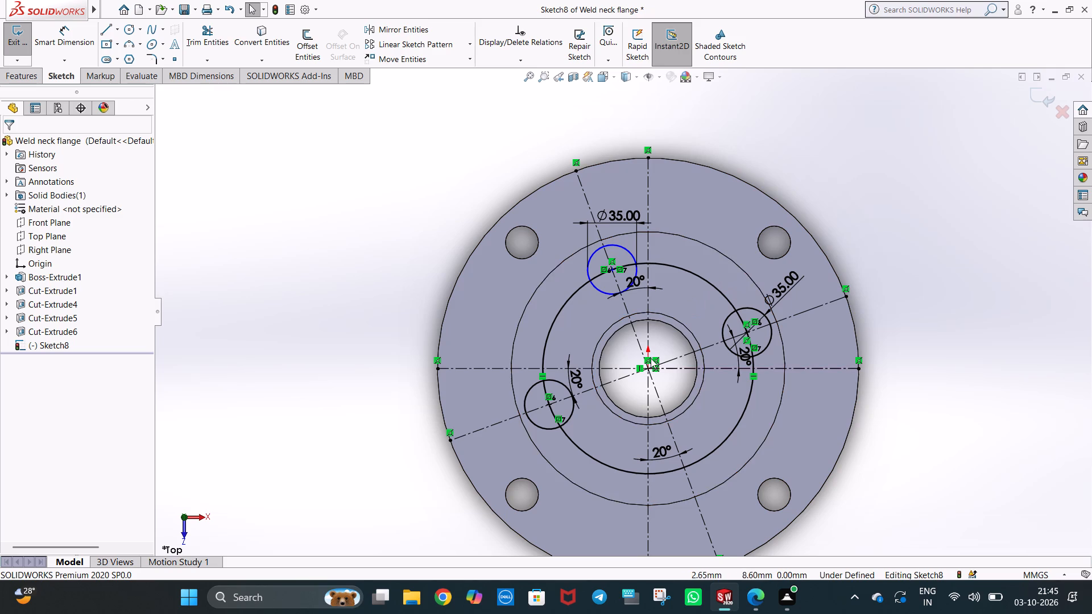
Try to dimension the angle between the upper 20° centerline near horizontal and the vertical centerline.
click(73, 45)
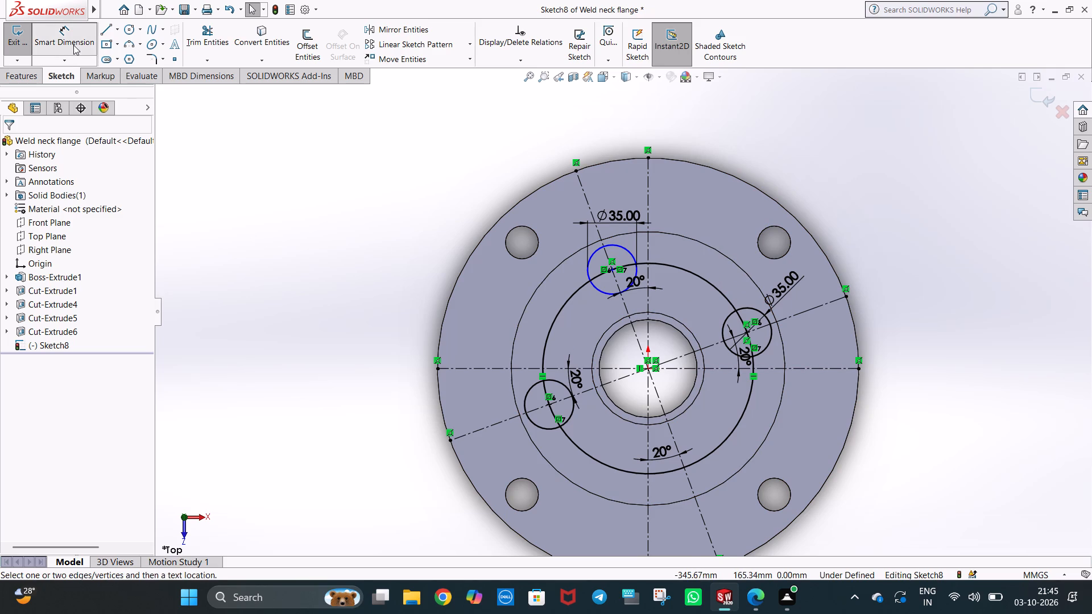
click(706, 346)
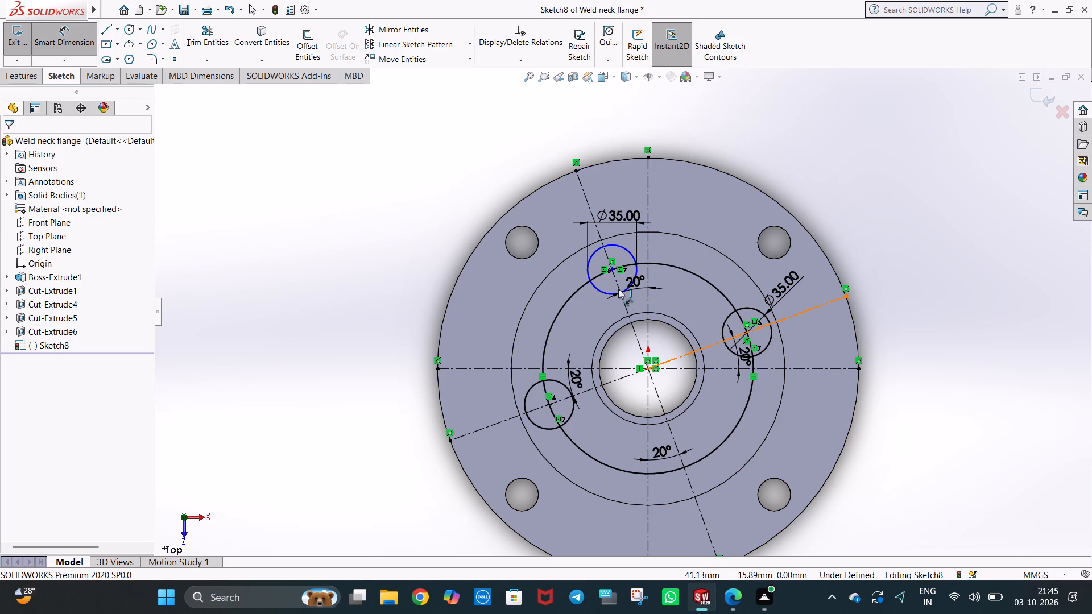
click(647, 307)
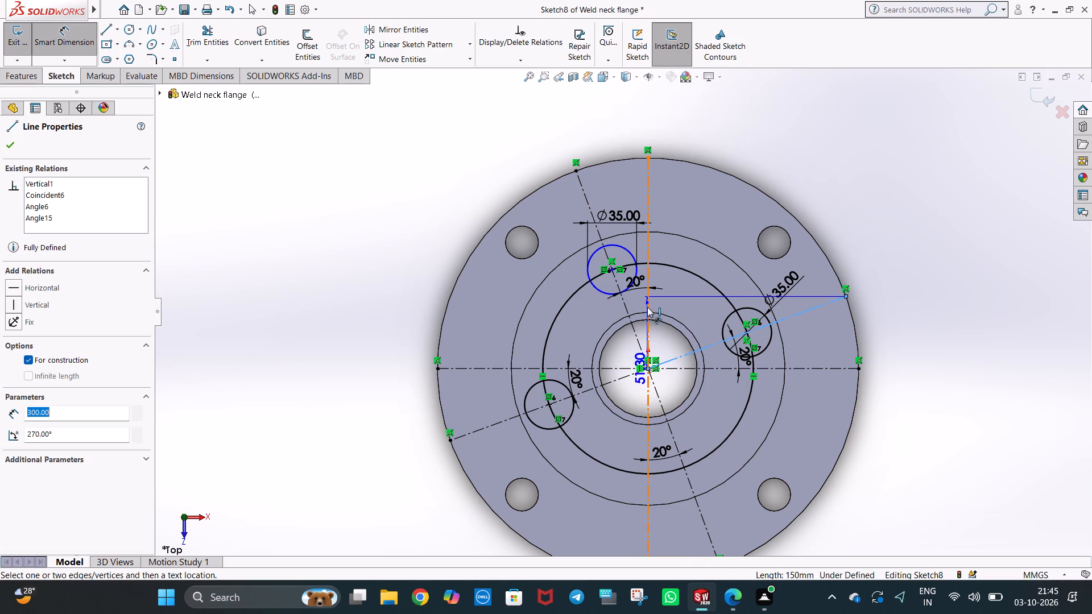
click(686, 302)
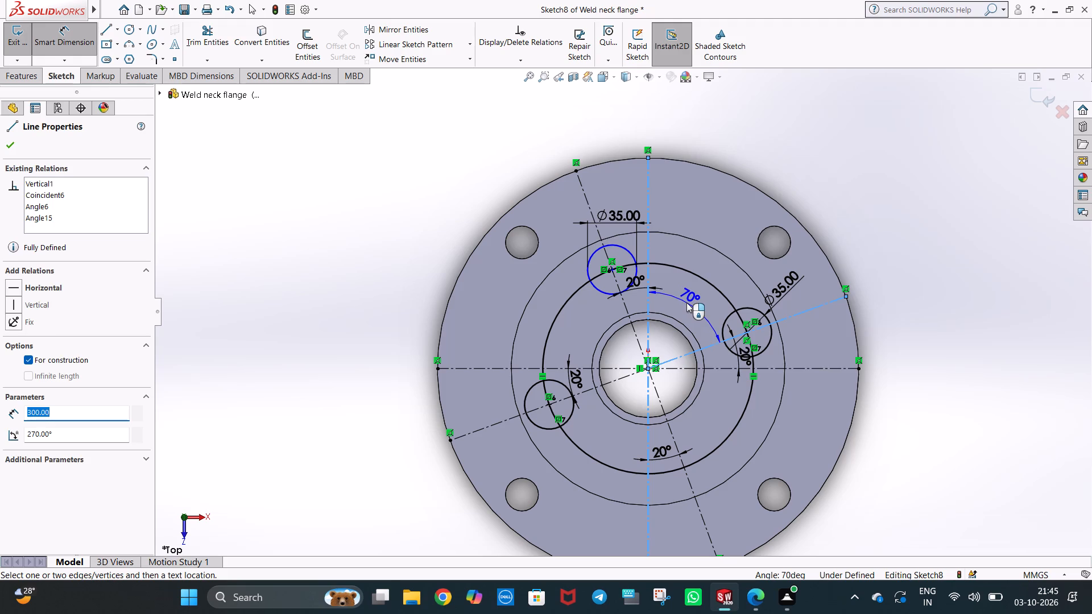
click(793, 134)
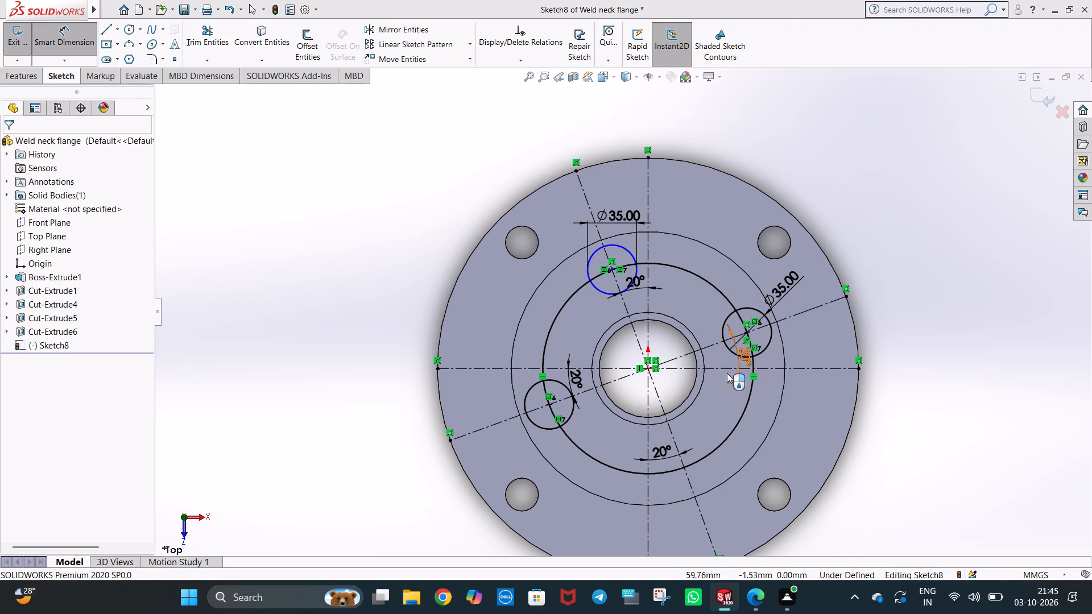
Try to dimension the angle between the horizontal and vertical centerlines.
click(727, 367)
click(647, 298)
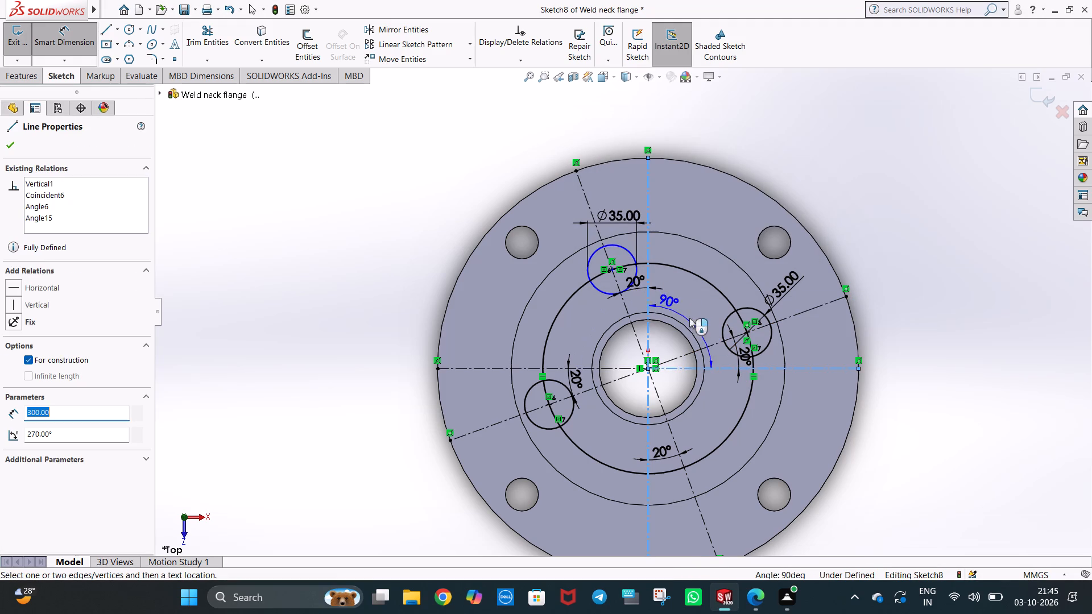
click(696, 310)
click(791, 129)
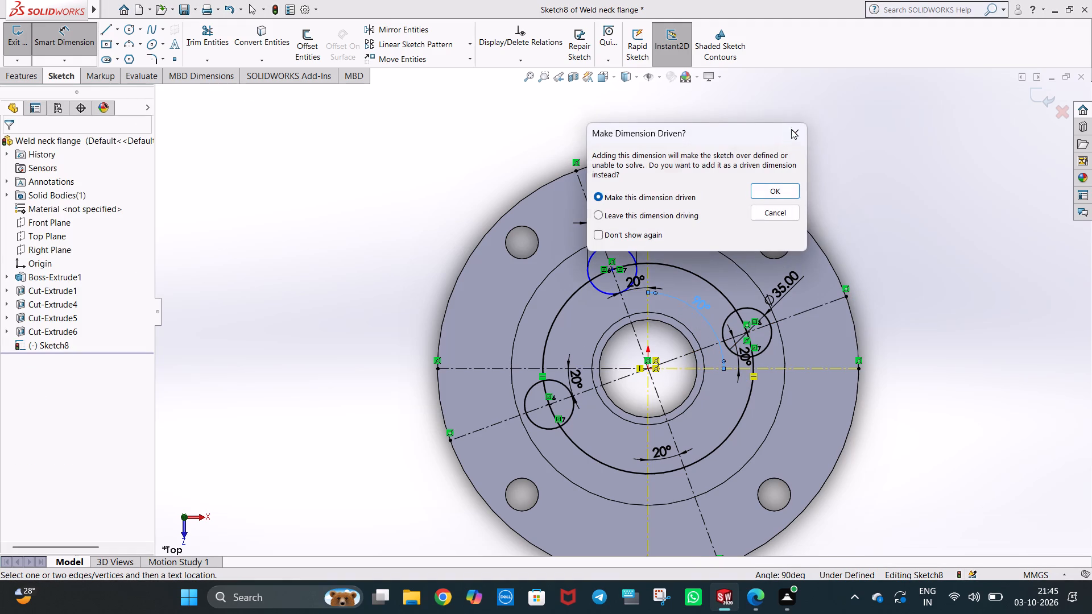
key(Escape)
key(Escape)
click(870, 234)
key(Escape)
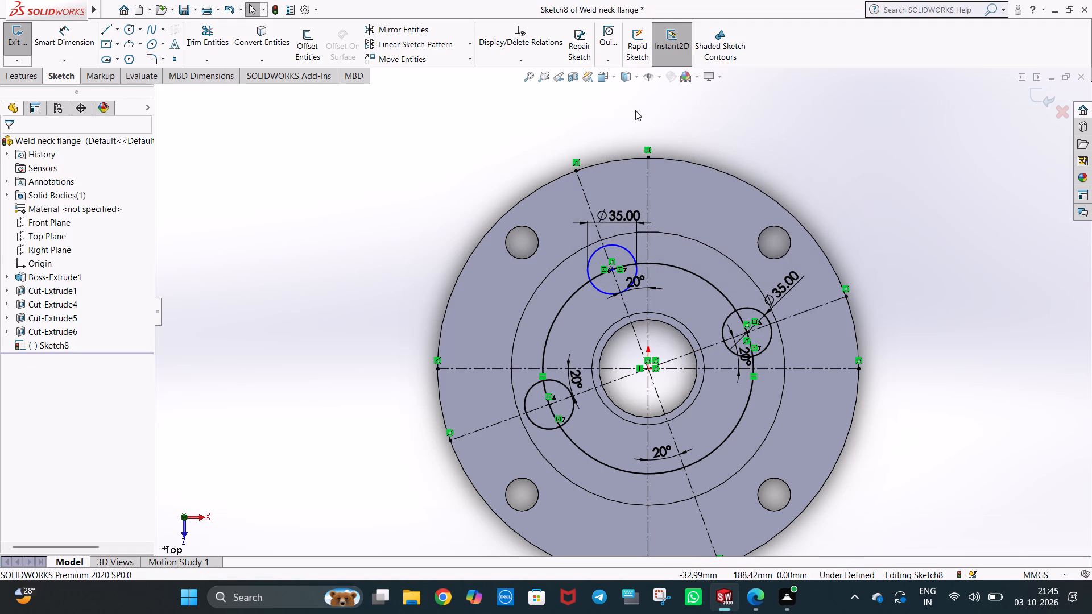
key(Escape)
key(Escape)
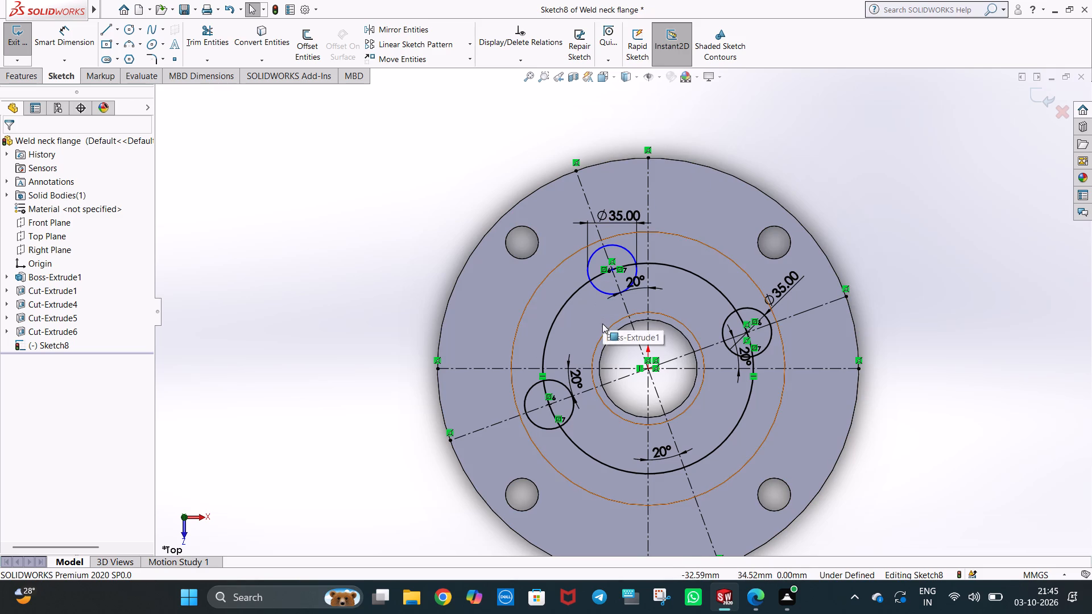
Mirror a copy of the 35 mm circle on the steep upper-left centerline about the upper-right 20° centerline near horizontal.
click(805, 179)
click(607, 243)
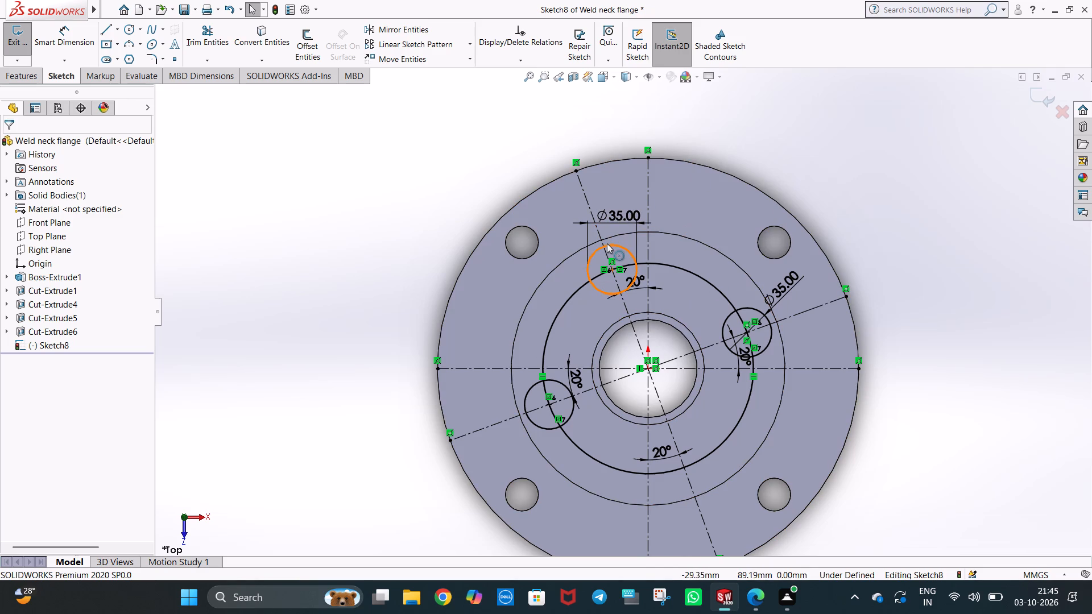
click(390, 243)
key(Escape)
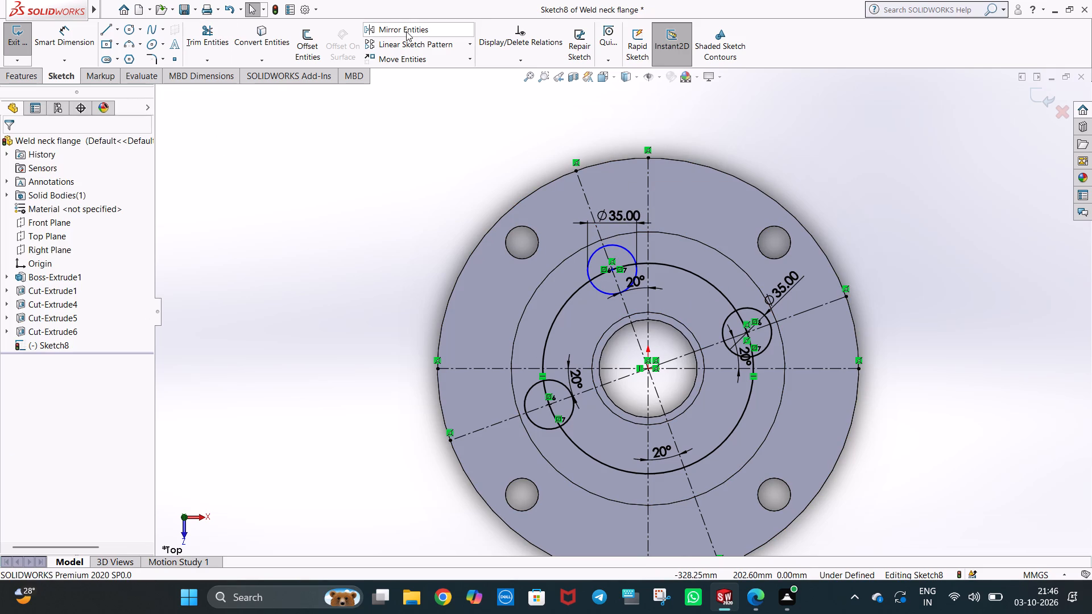
click(406, 31)
click(621, 248)
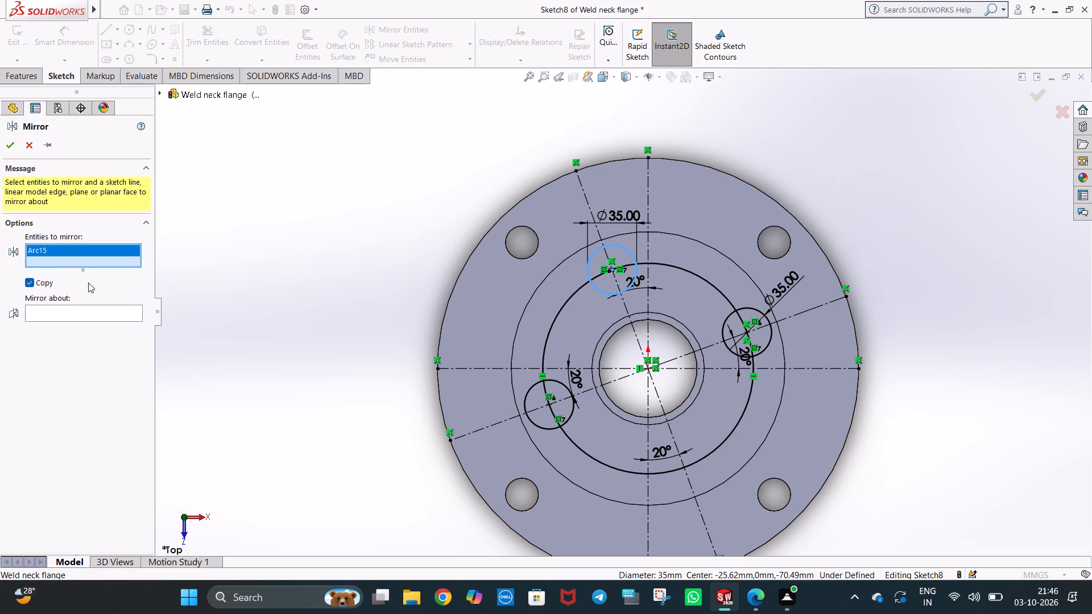
click(85, 306)
click(690, 352)
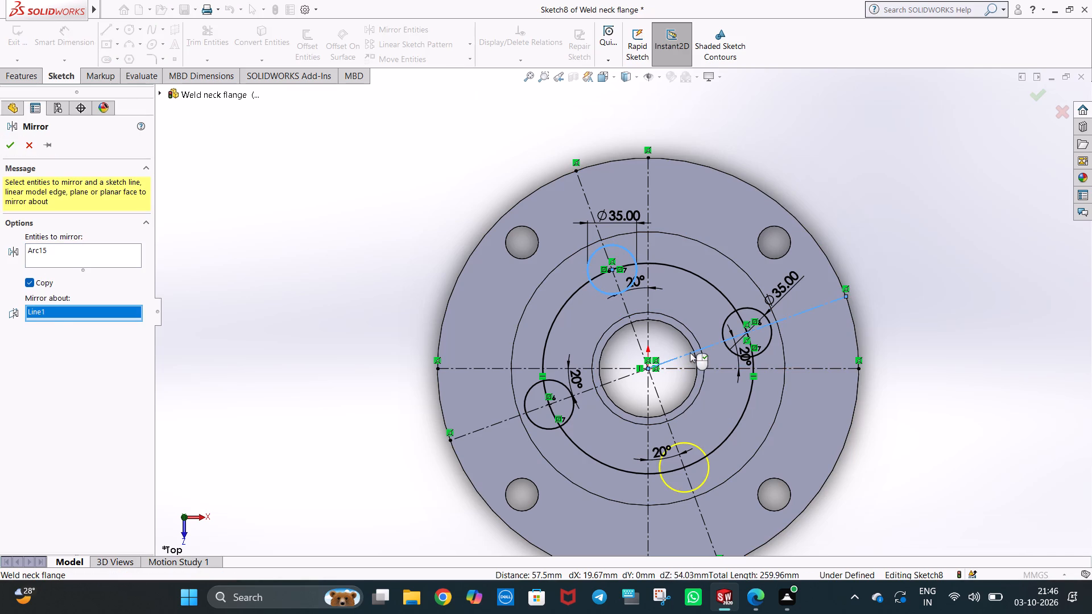
right_click(690, 352)
click(929, 198)
Dimension the vertical distance between the origin and the centre of the steep upper-left 35 mm circle.
scroll(803, 306, up, 1)
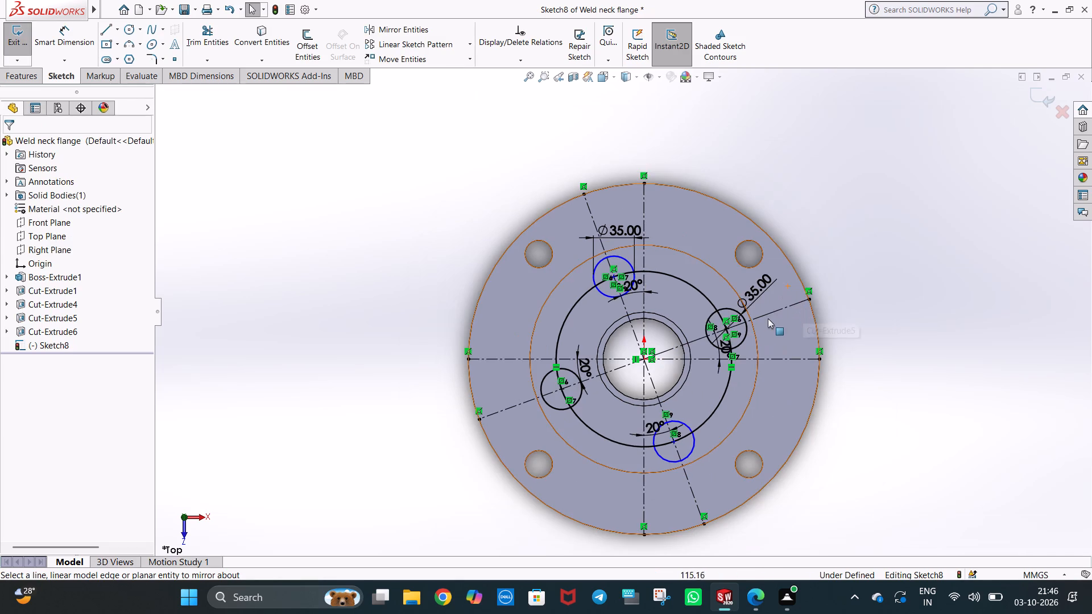
scroll(758, 322, down, 2)
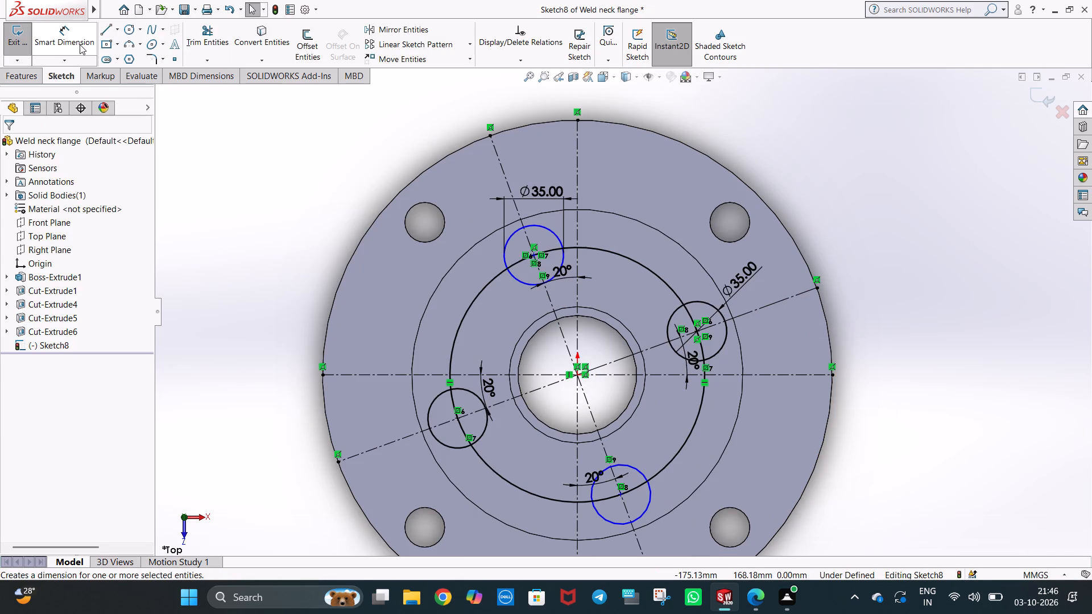
click(80, 44)
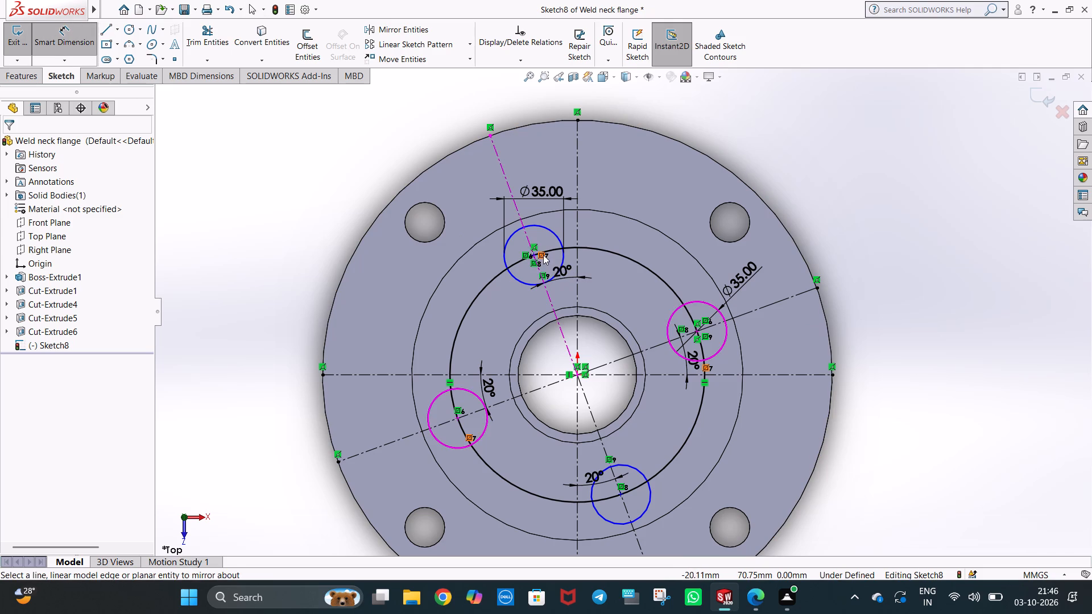
click(533, 254)
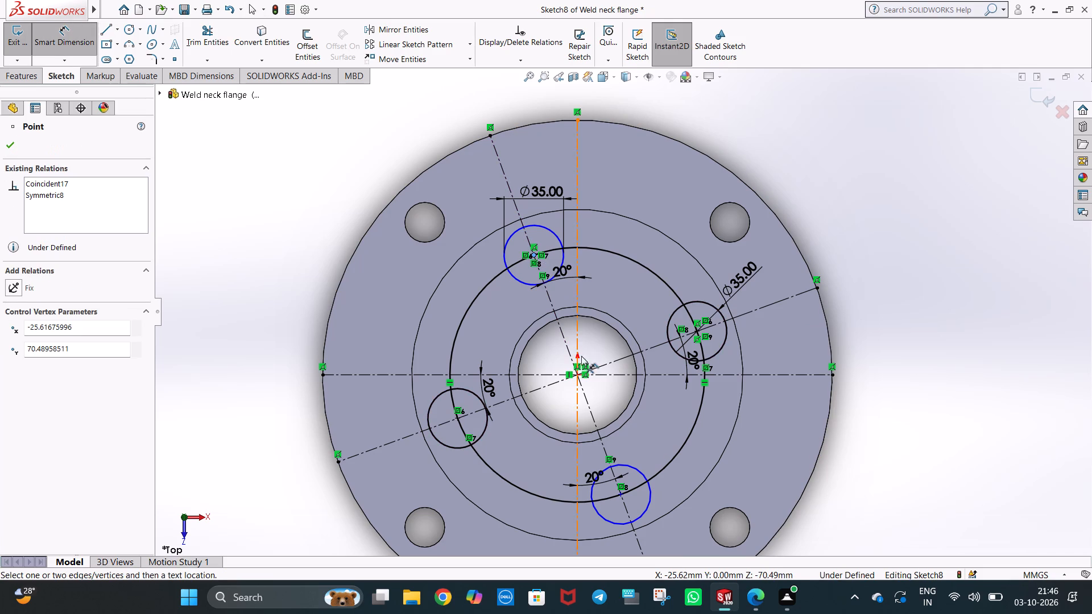
click(578, 374)
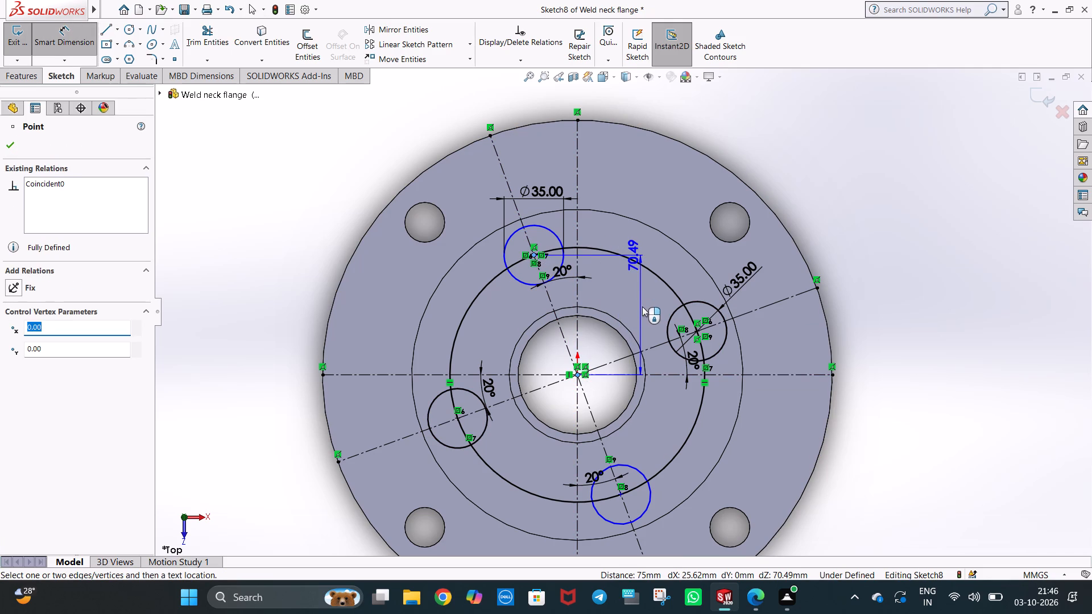
click(643, 312)
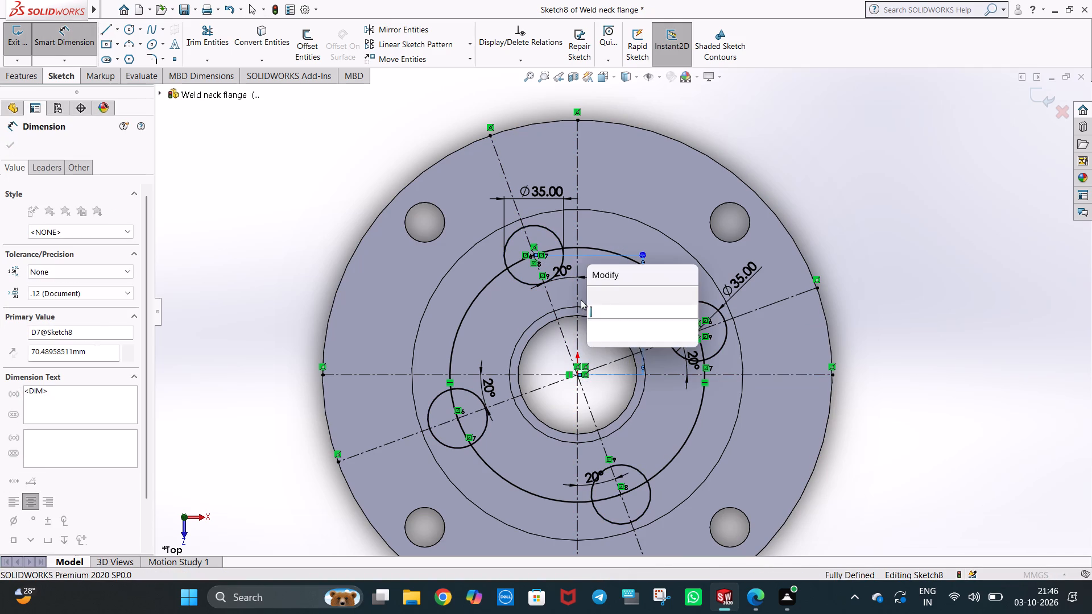
click(591, 294)
click(894, 243)
Make a blind extruded cut 24 mm deep from the four 35 mm circles, choosing both halves of each as contours.
scroll(863, 346, up, 2)
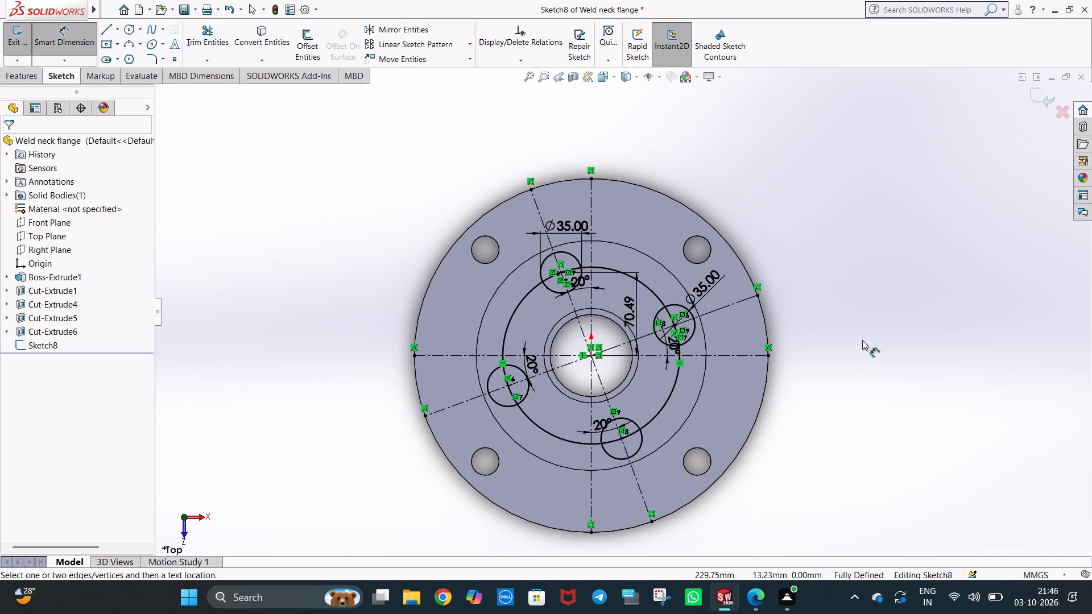
middle_drag(780, 425, 787, 279)
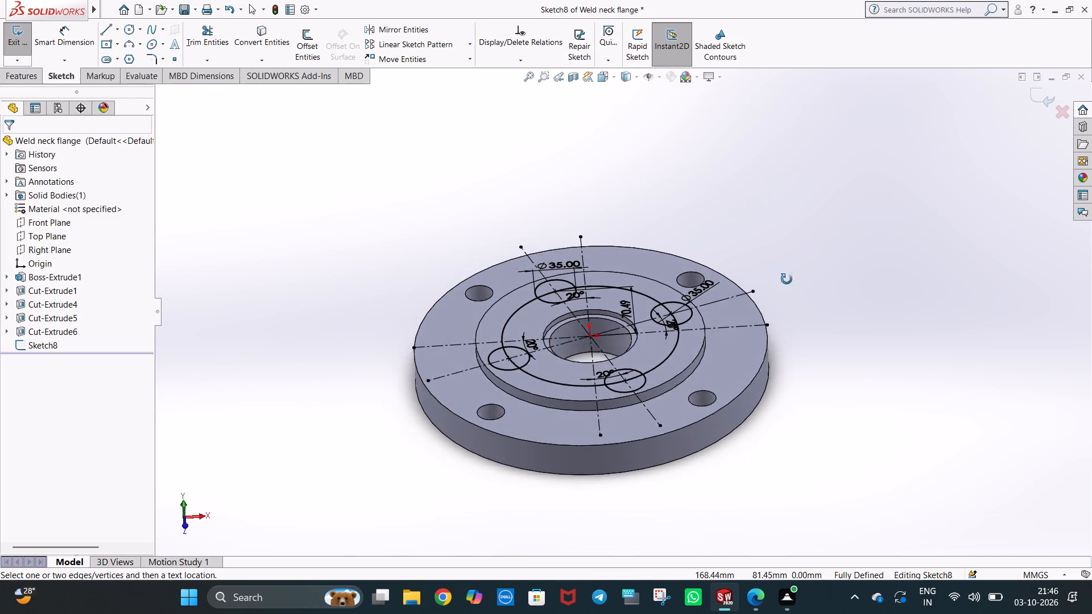
middle_drag(787, 279, 783, 365)
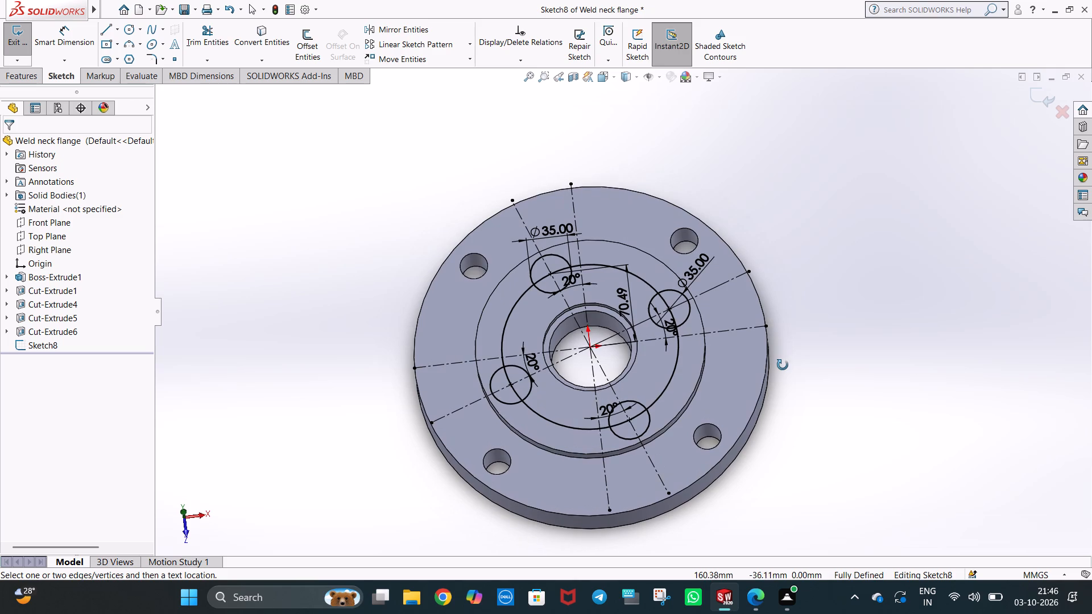
middle_drag(783, 365, 784, 393)
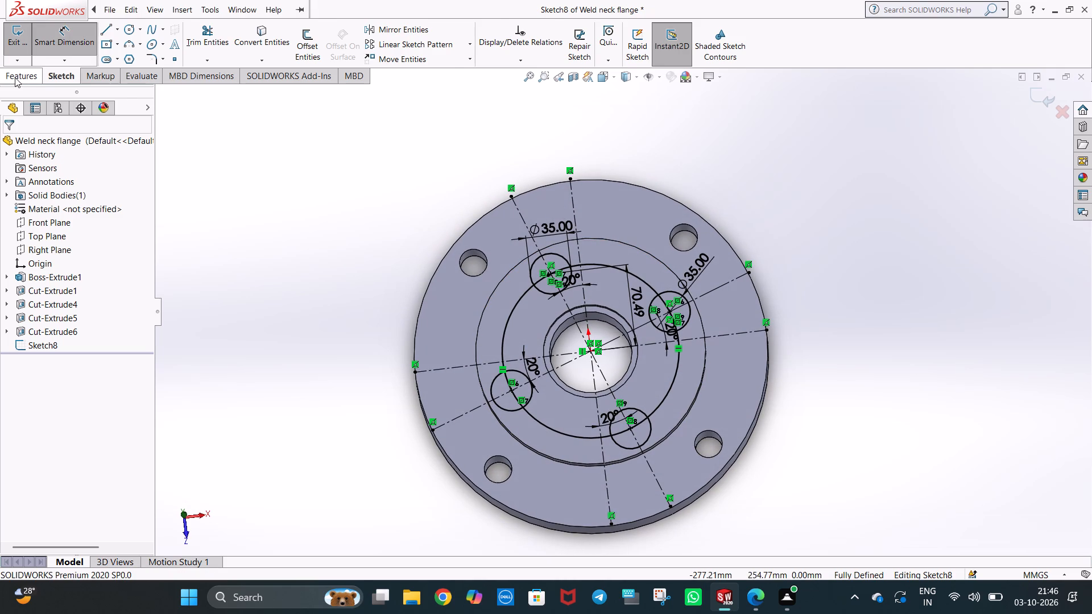
click(15, 77)
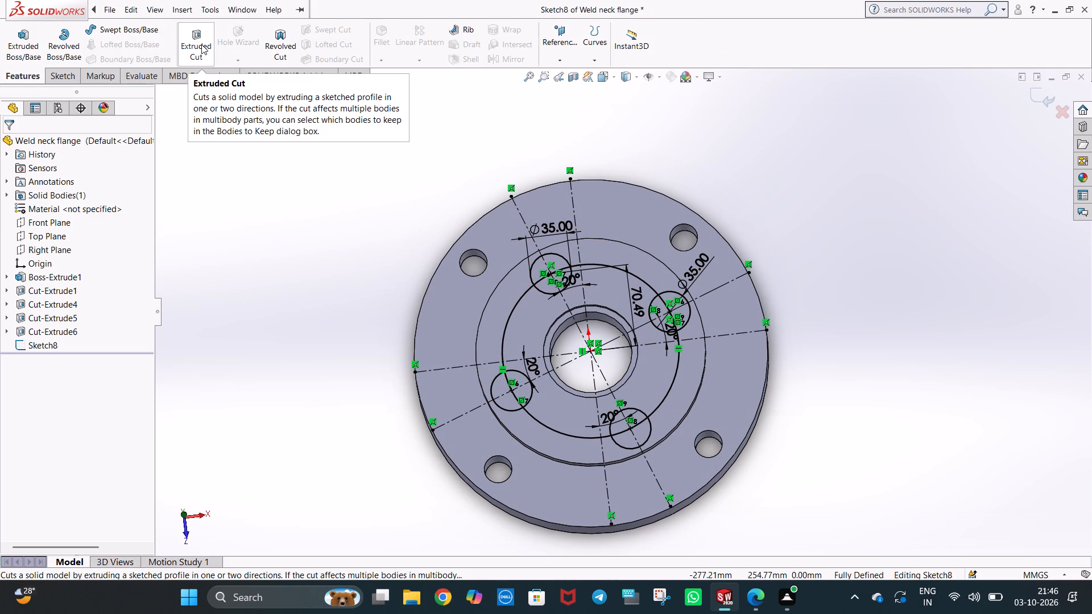
click(201, 44)
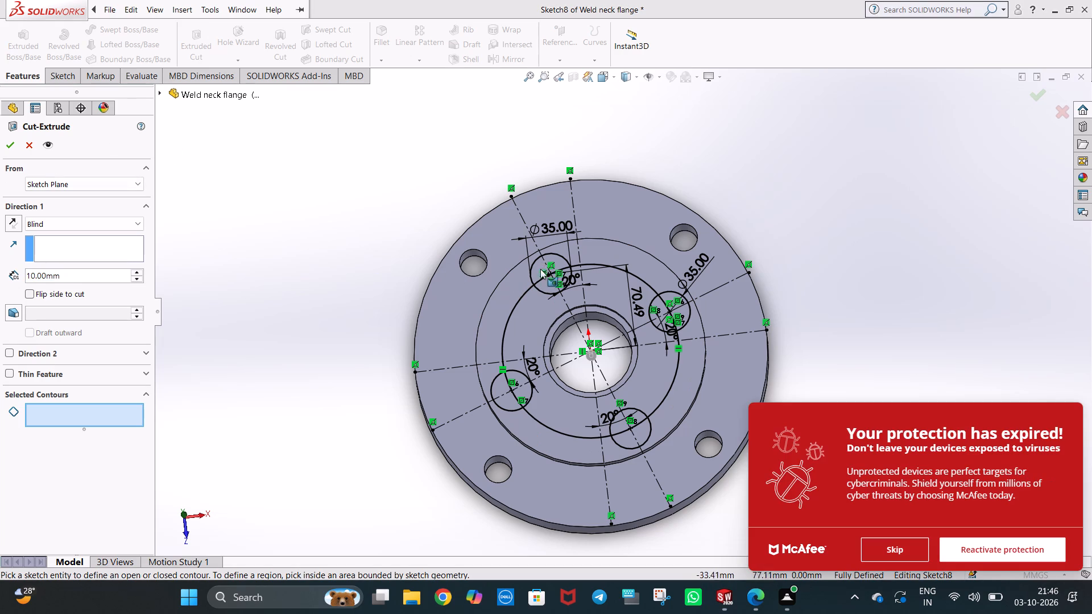
click(535, 271)
click(542, 286)
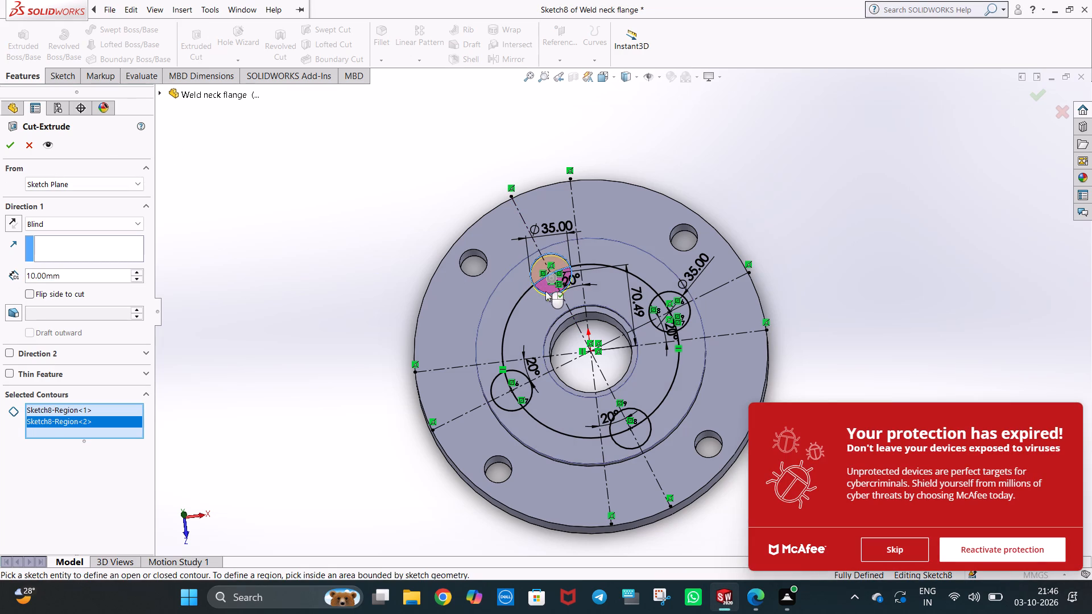
middle_drag(671, 353, 671, 314)
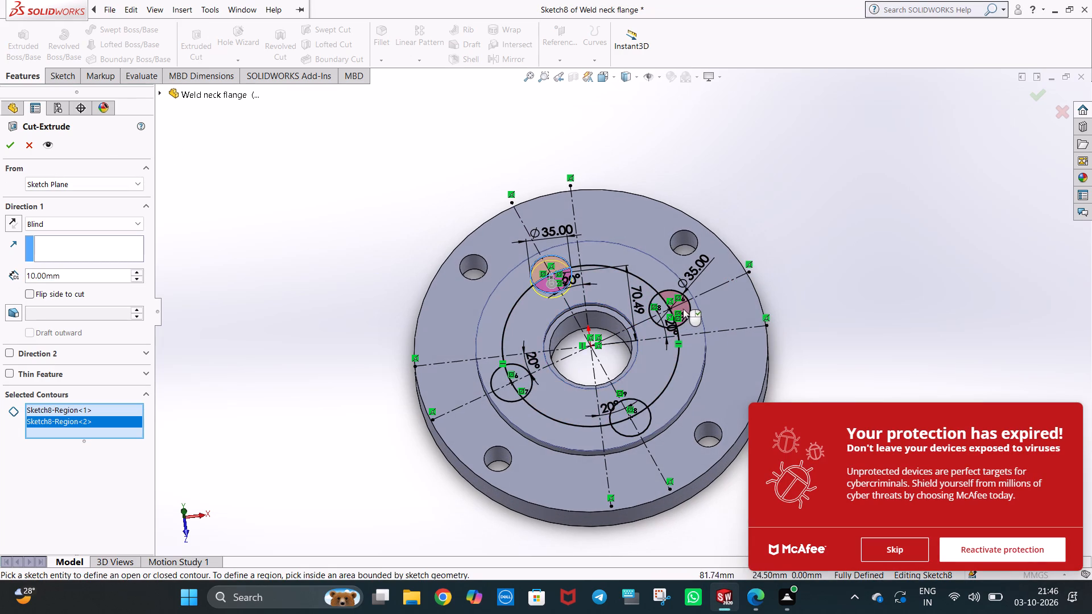
click(683, 308)
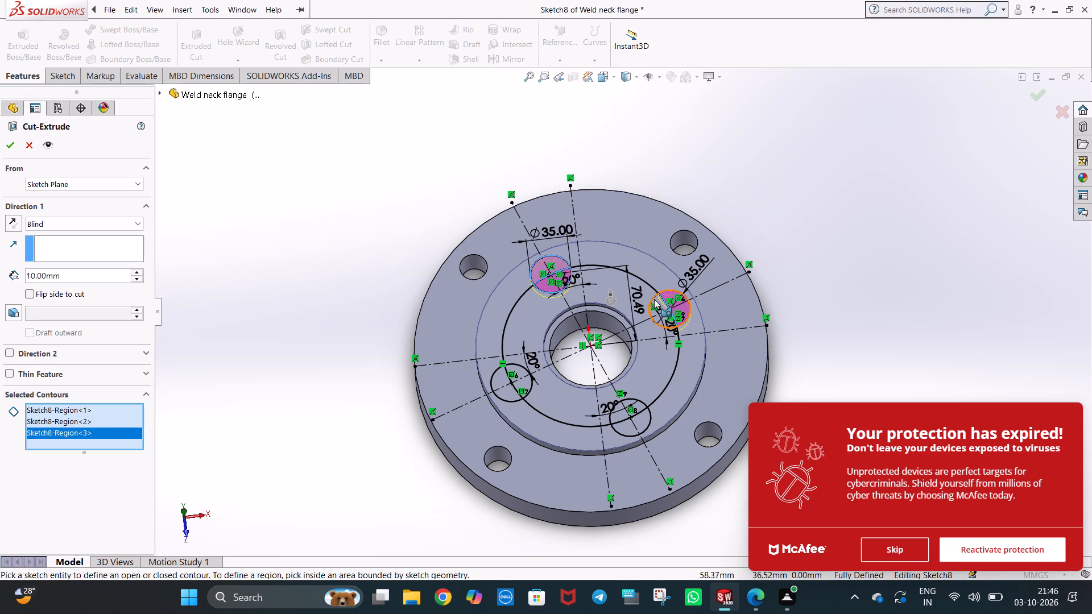
click(655, 302)
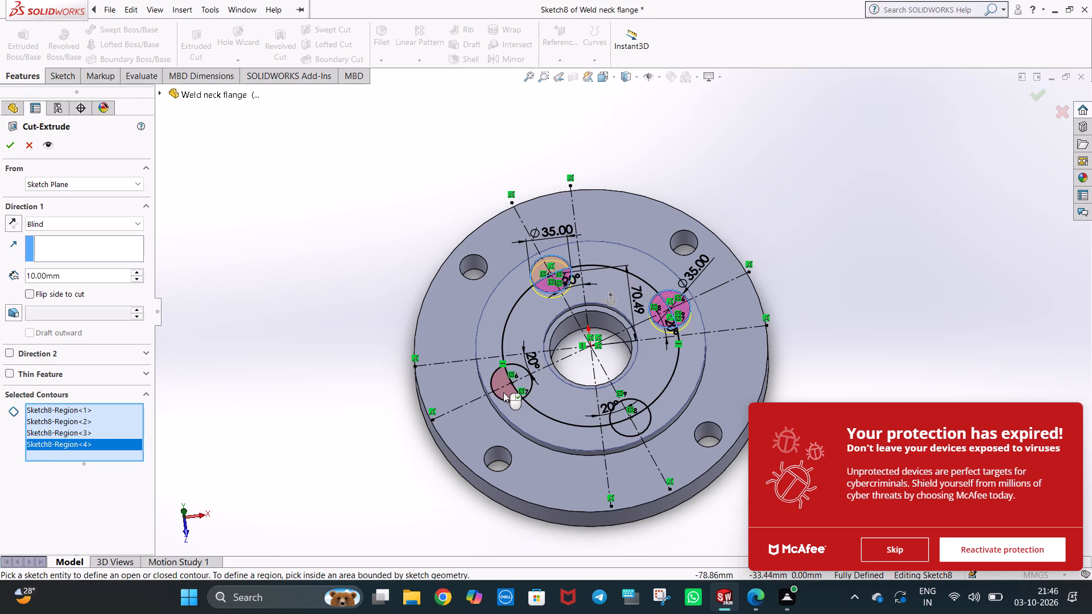
click(503, 392)
click(526, 382)
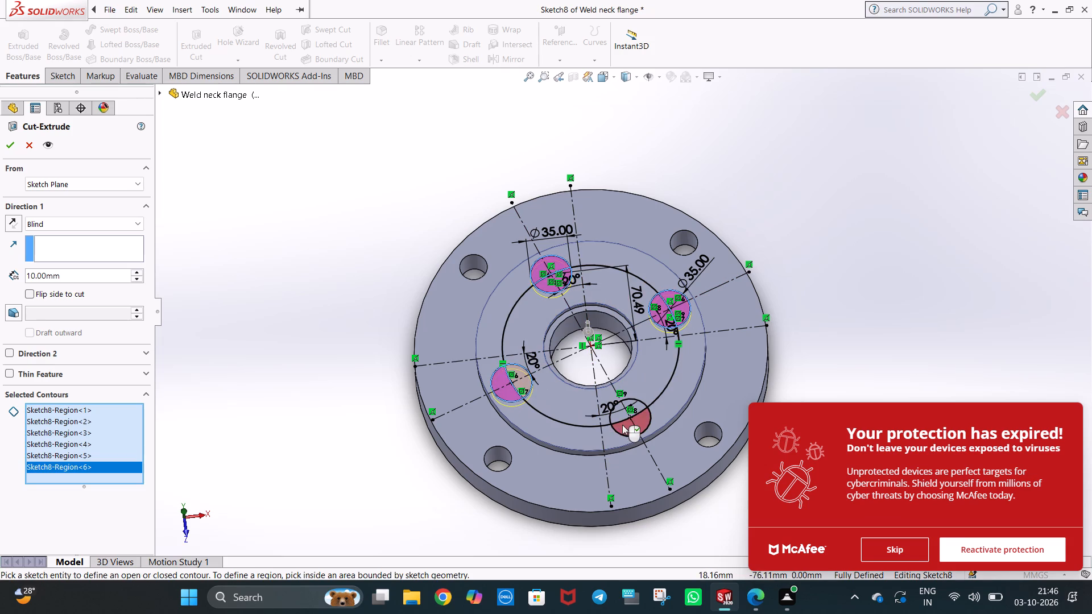
click(622, 425)
click(617, 415)
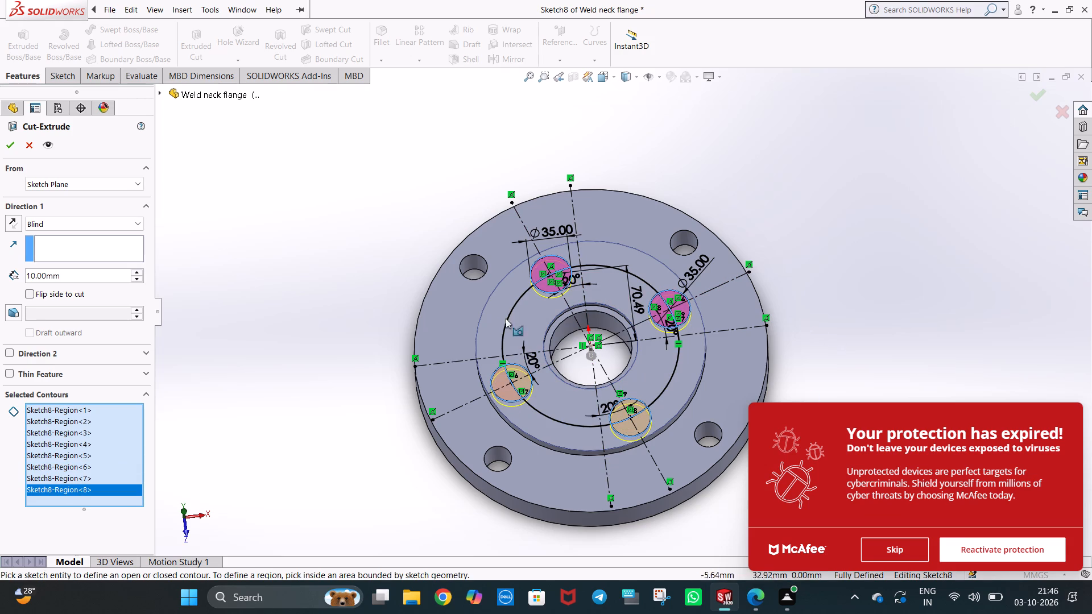
click(32, 279)
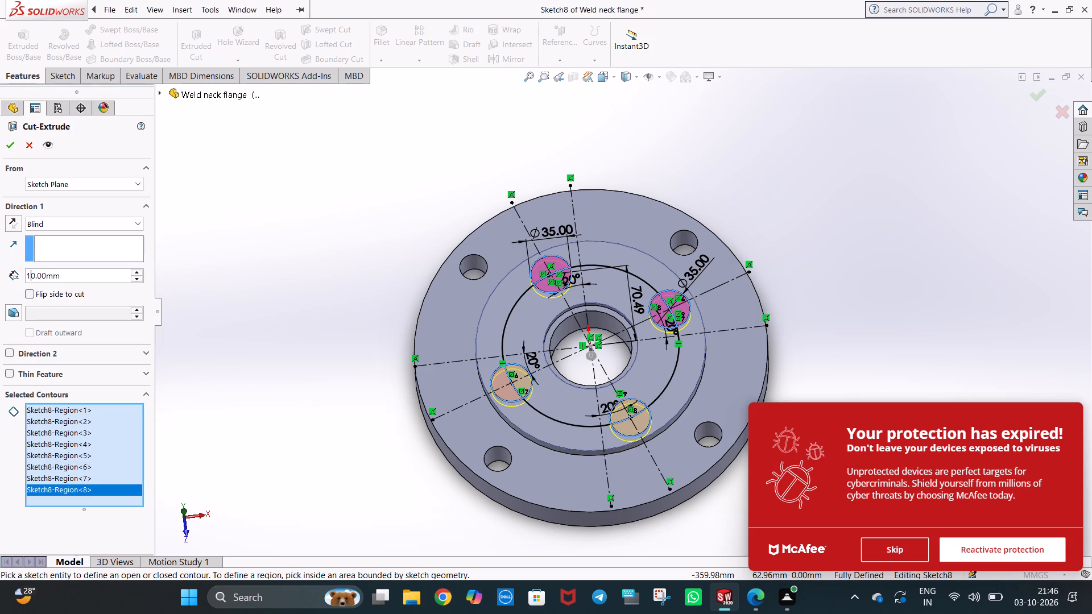
click(34, 277)
key(BackSpace)
key(BackSpace)
key(BackSpace)
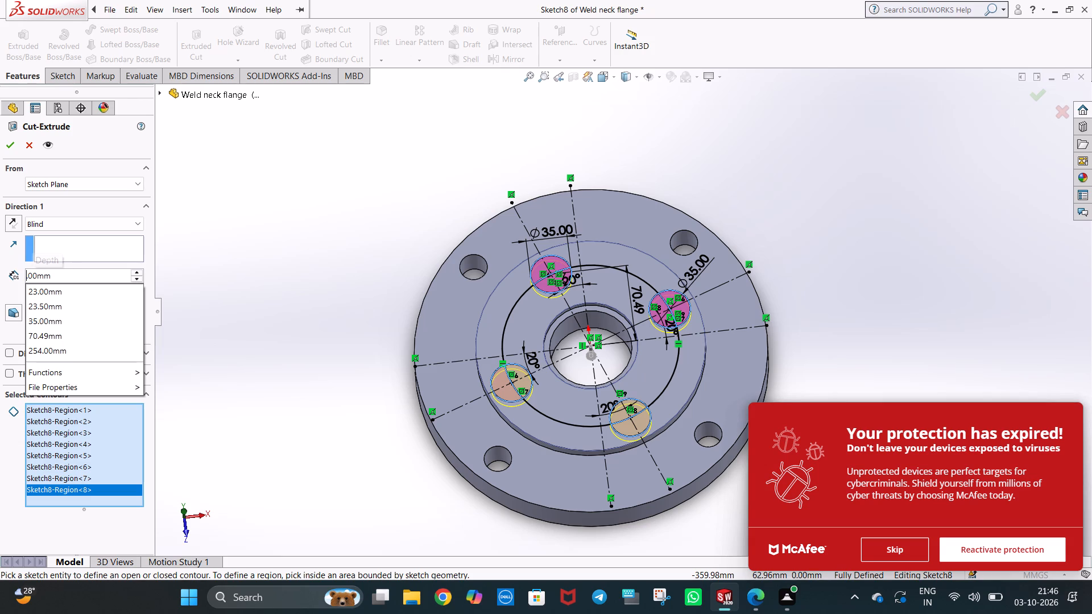
text(24)
click(226, 153)
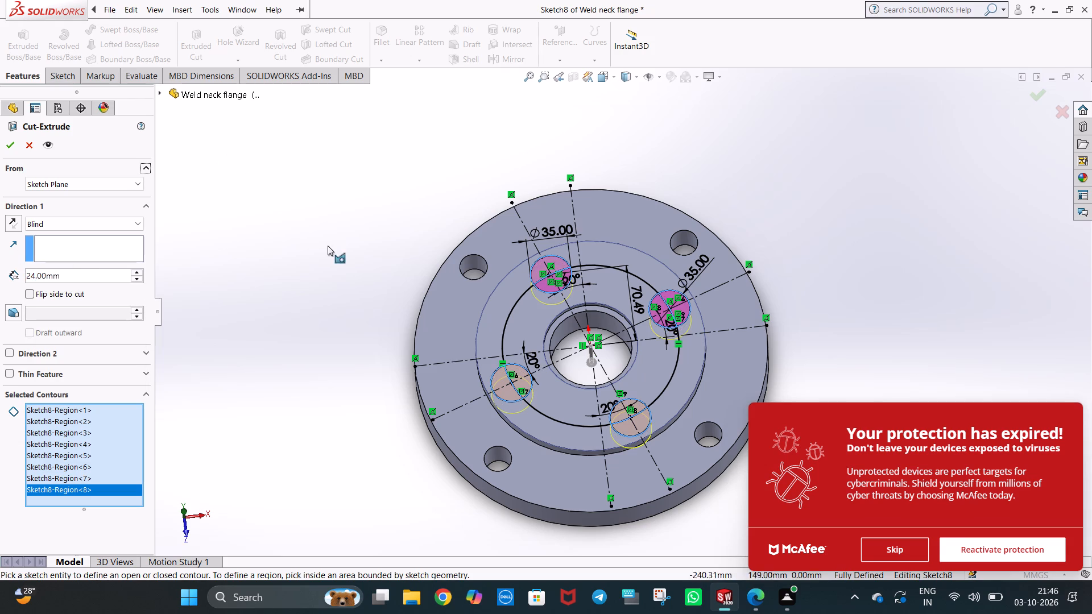
click(896, 549)
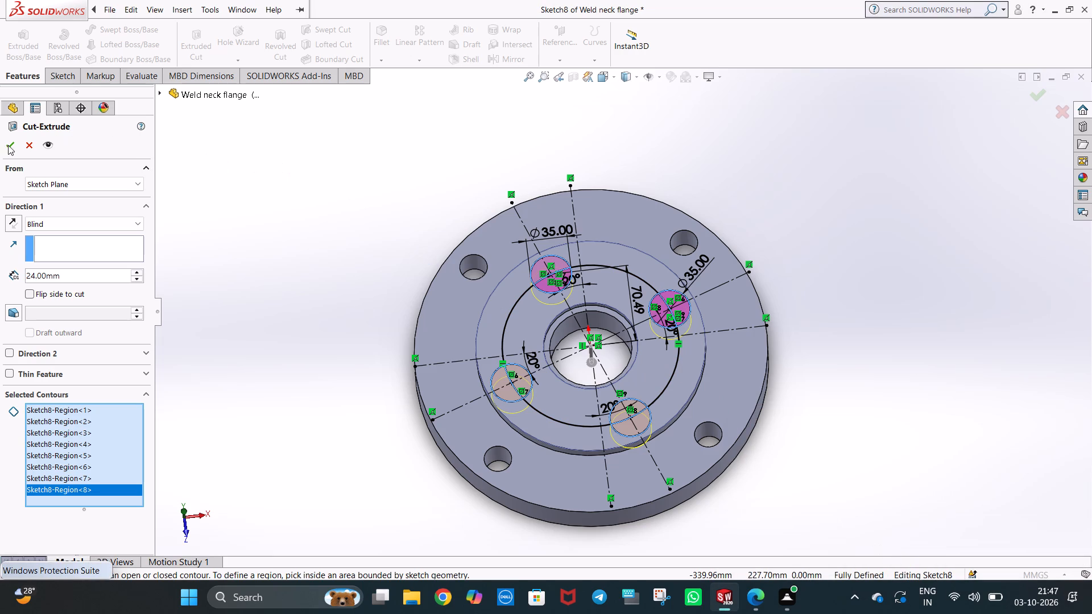
click(4, 145)
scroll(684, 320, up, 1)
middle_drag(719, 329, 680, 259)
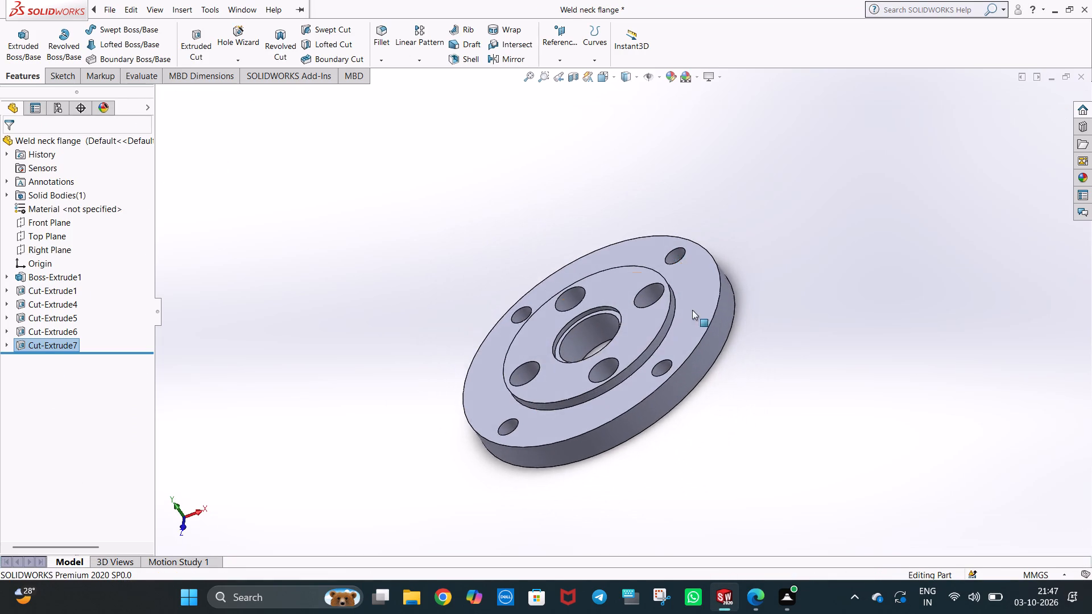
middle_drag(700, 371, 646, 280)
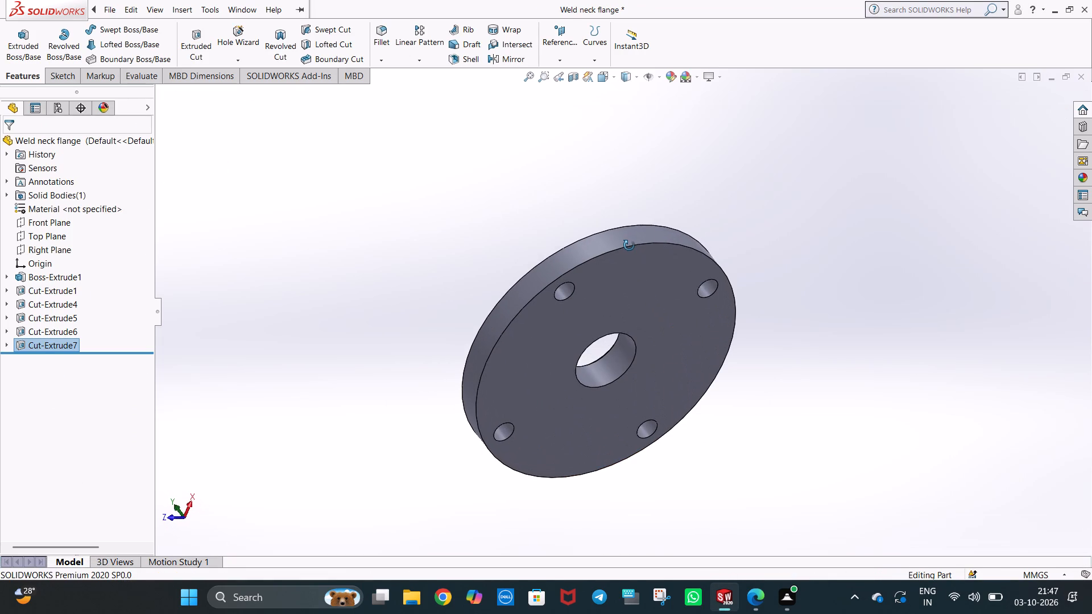
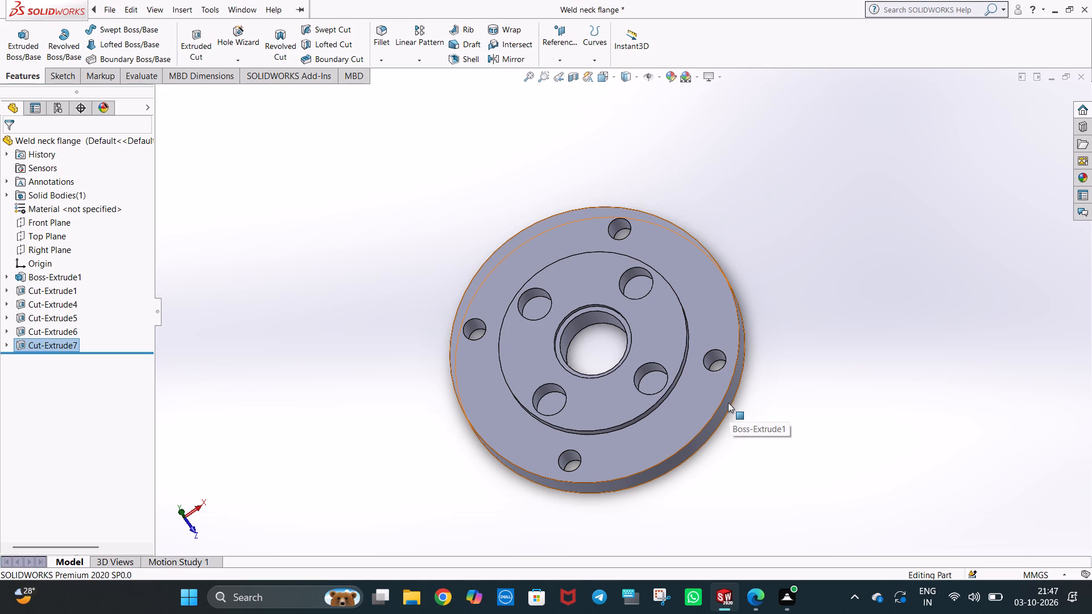
Inspect the flange from the front, back and edge to check the four blind holes and the outer bolt holes.
middle_drag(696, 418, 571, 238)
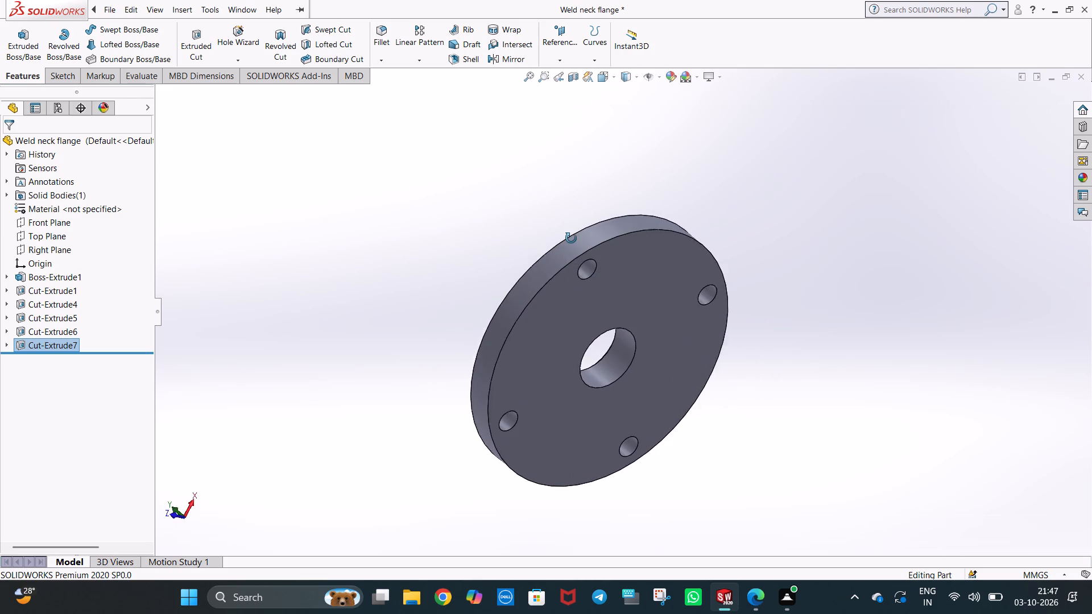
middle_drag(571, 238, 568, 239)
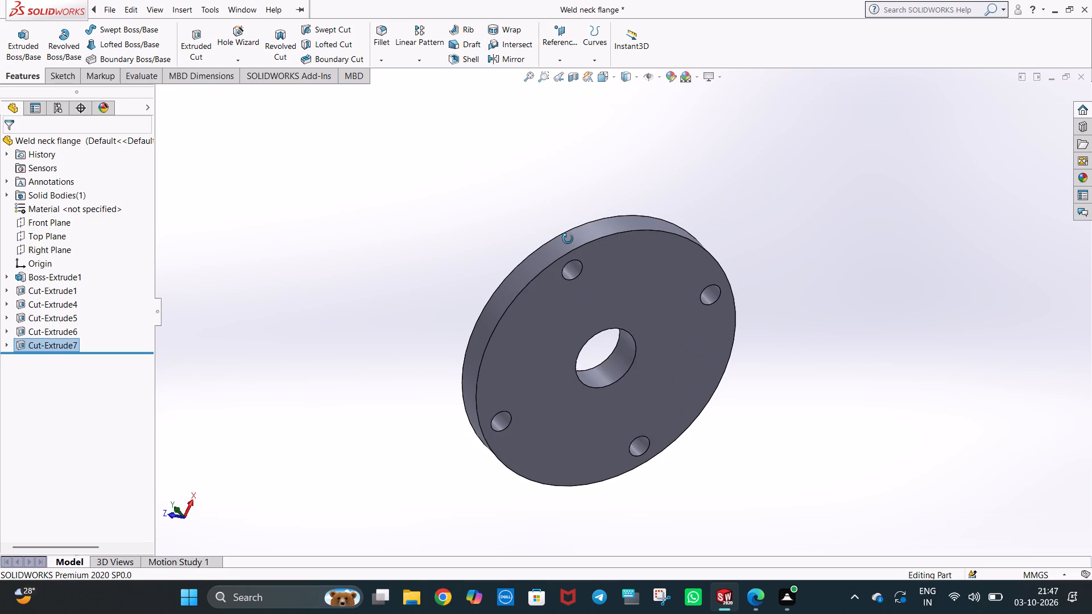
middle_drag(568, 239, 634, 293)
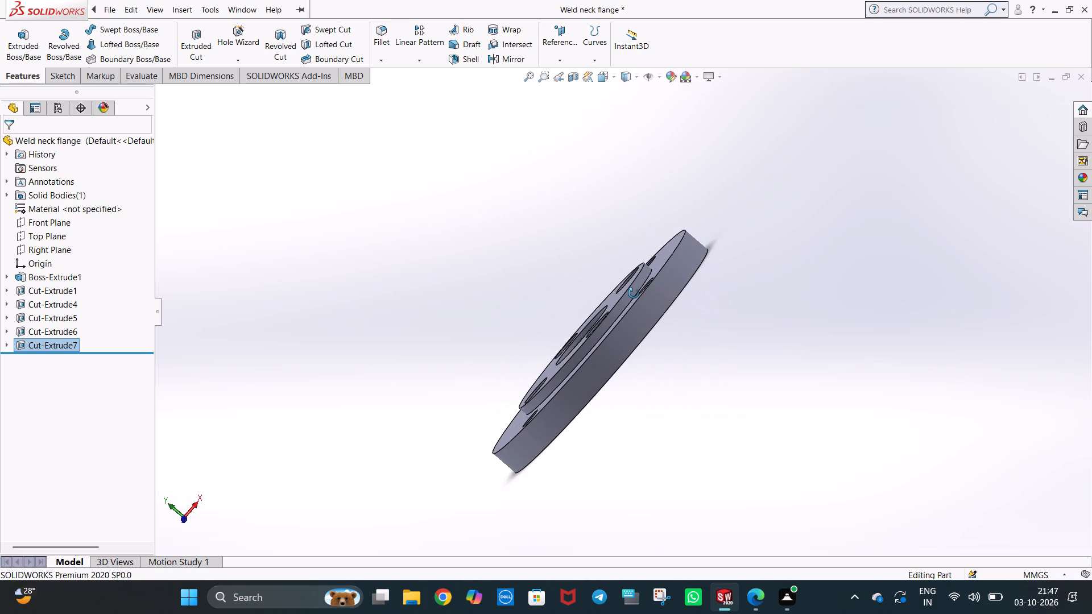
middle_drag(634, 293, 669, 300)
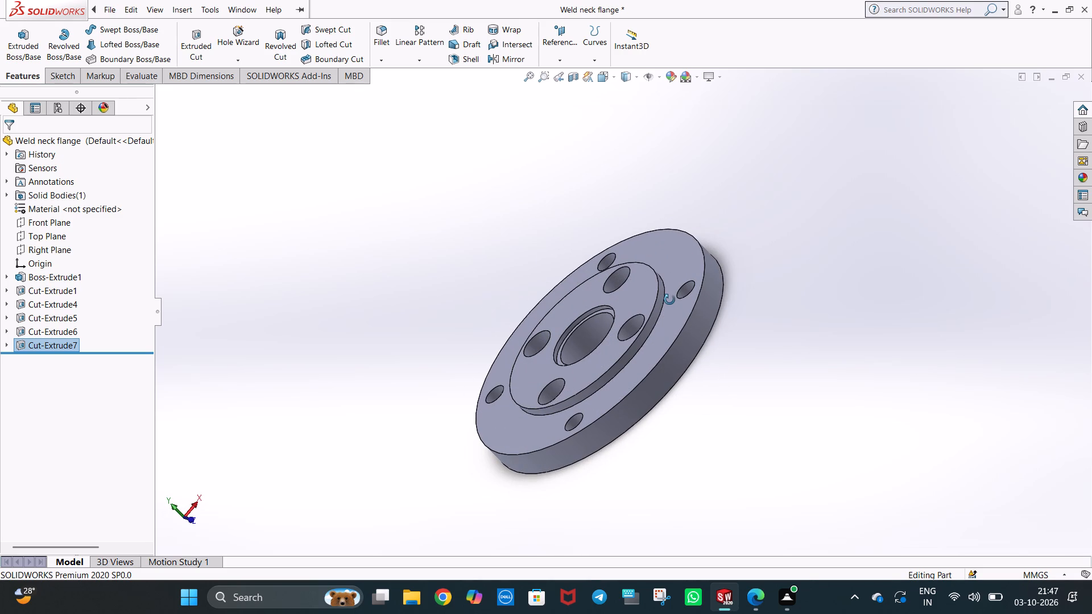
middle_drag(669, 300, 697, 312)
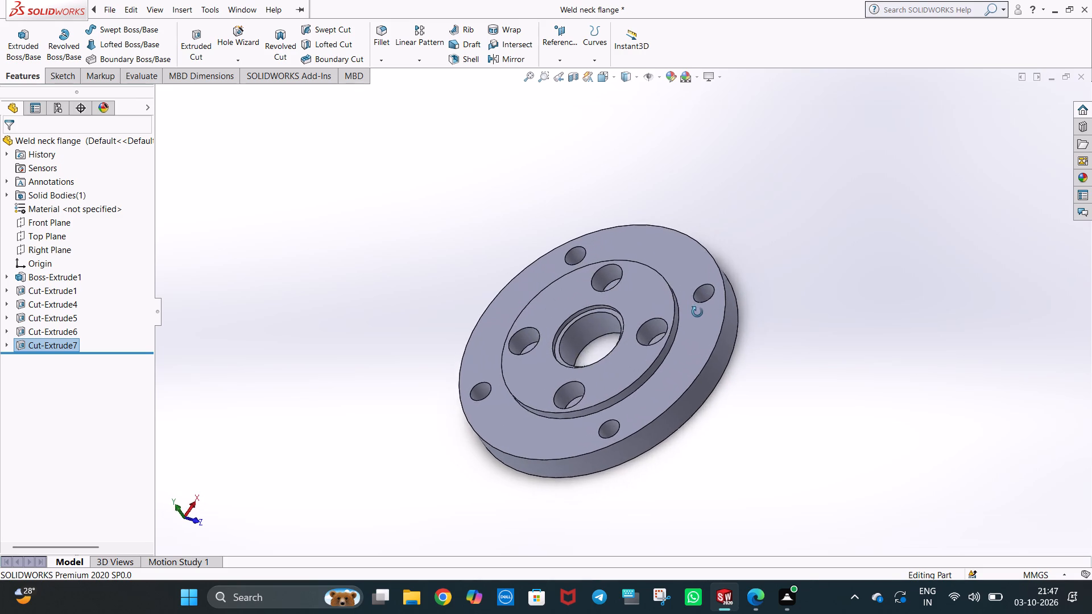
middle_drag(697, 312, 729, 316)
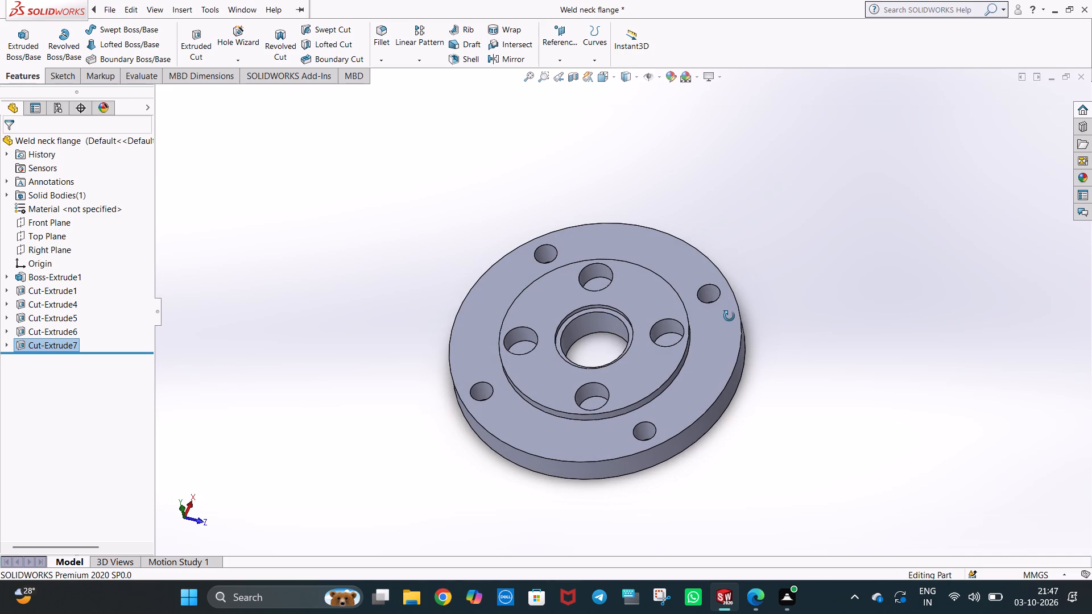
middle_drag(729, 316, 734, 383)
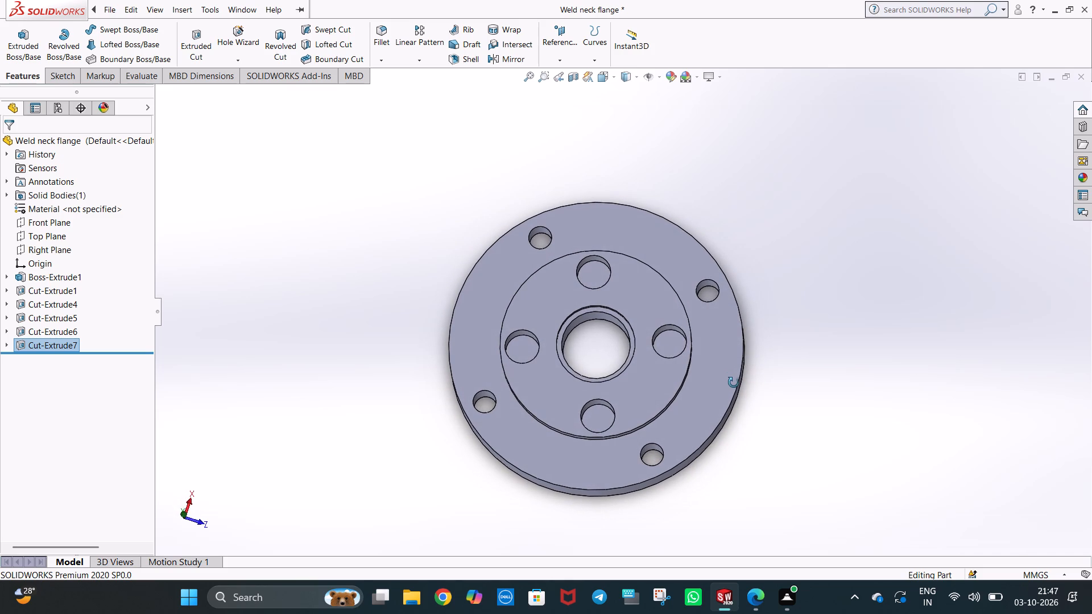
middle_drag(734, 383, 739, 385)
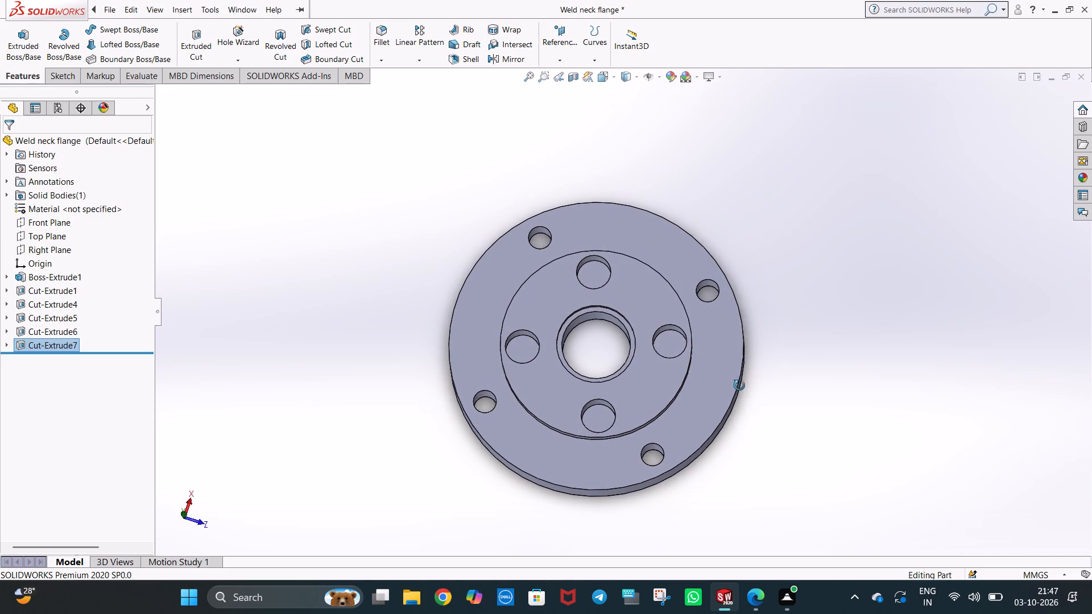
middle_drag(739, 385, 704, 337)
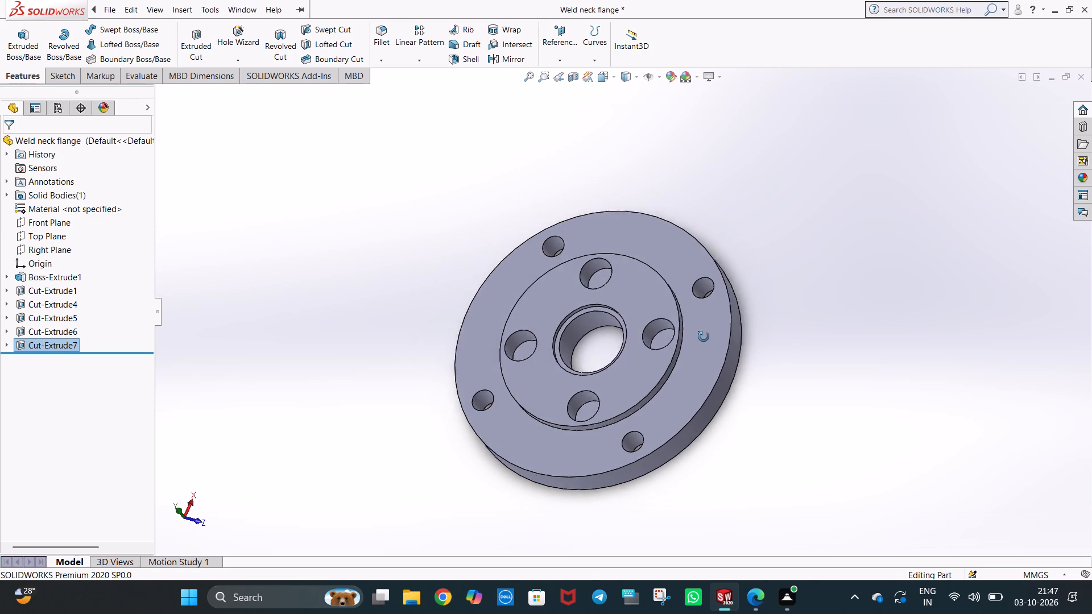
middle_drag(704, 337, 704, 303)
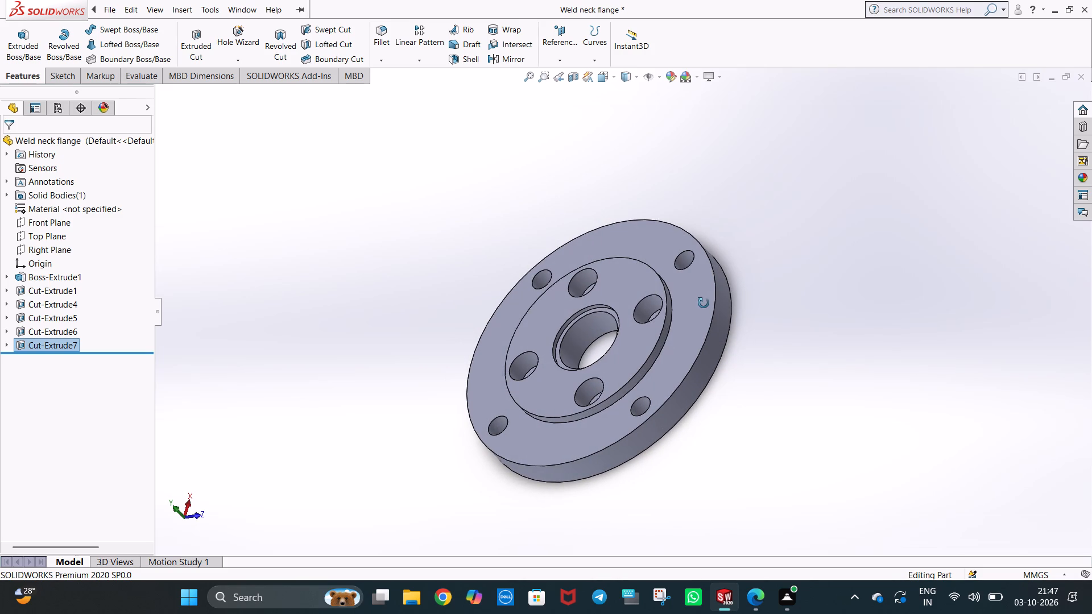
middle_drag(704, 303, 769, 422)
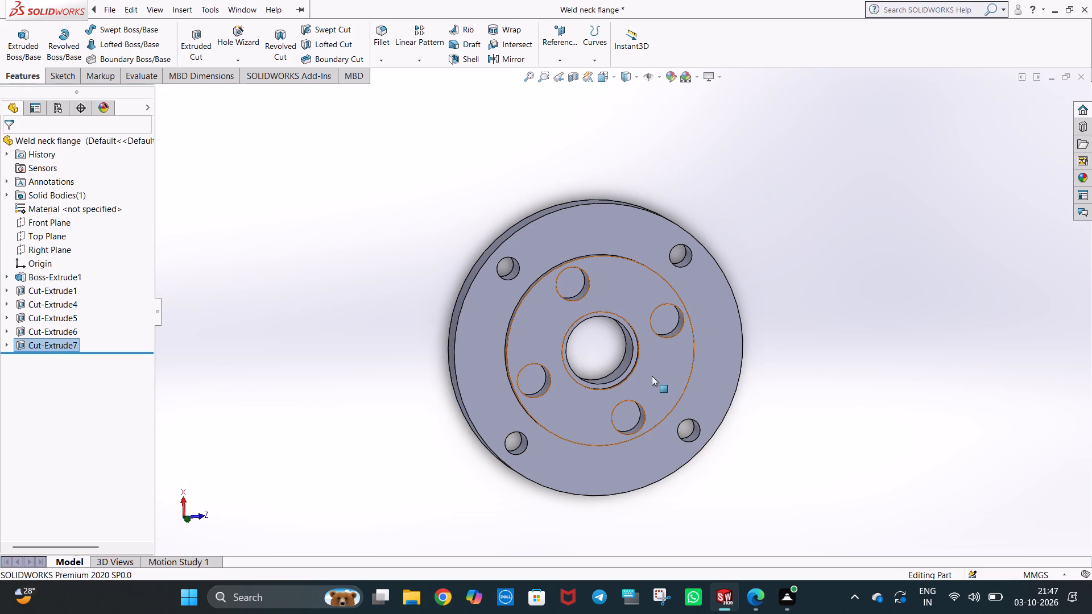
Start a sketch on the raised inner face and draw an 11.5 mm radius circle centred on the 35 mm hole nearest the positive X axis.
key(ctrl+8)
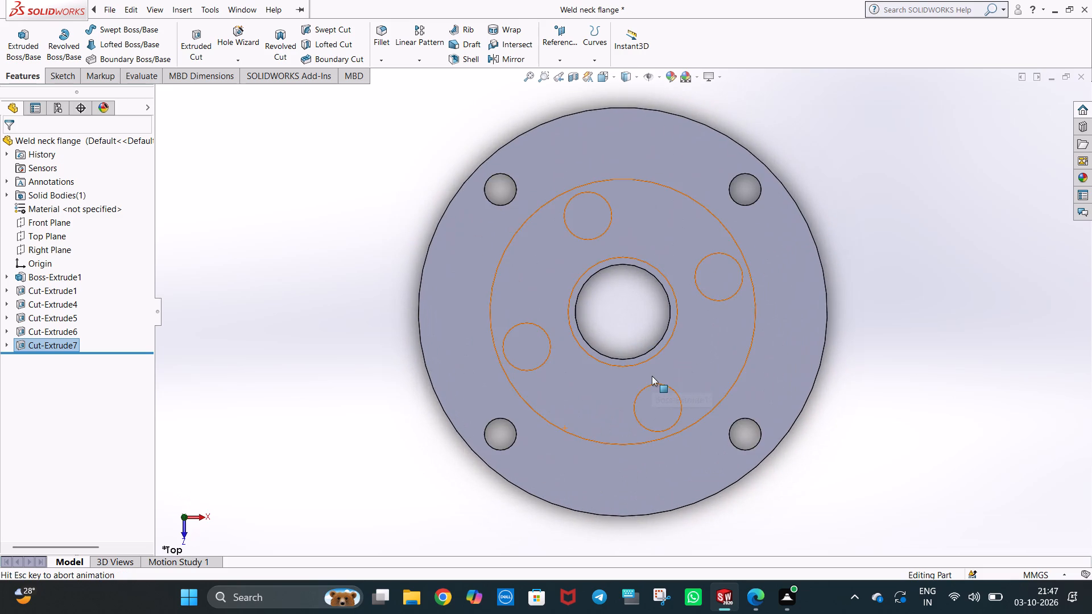
right_click(722, 273)
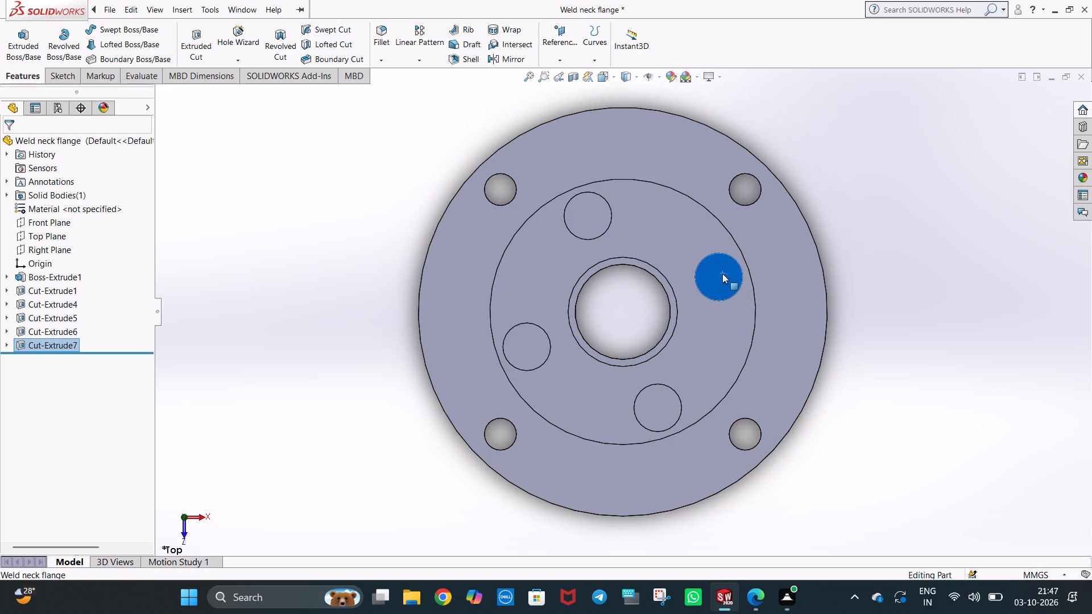
right_click(697, 242)
click(726, 227)
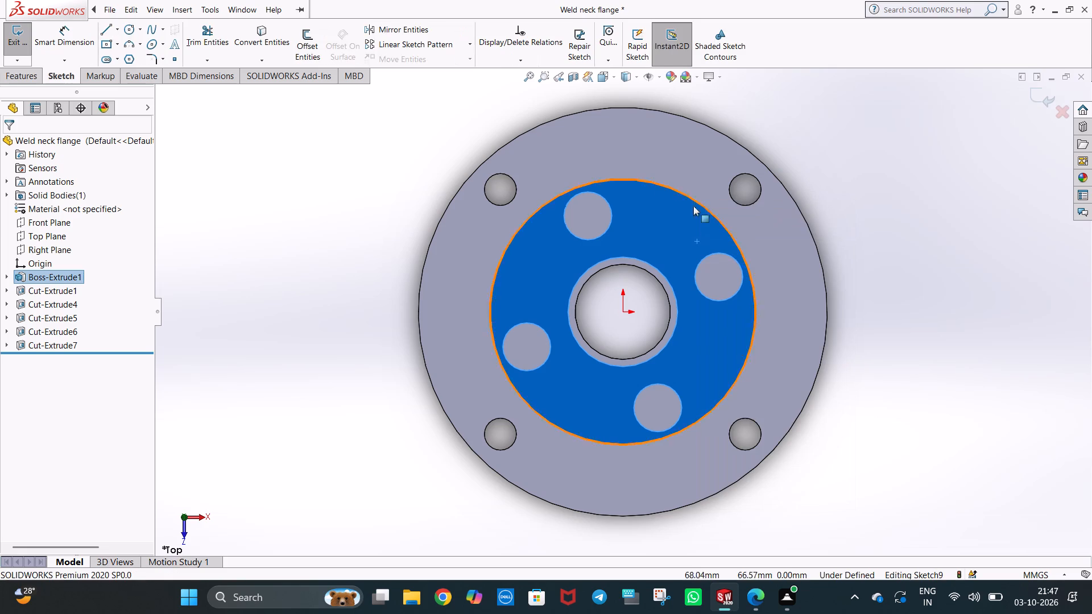
click(407, 136)
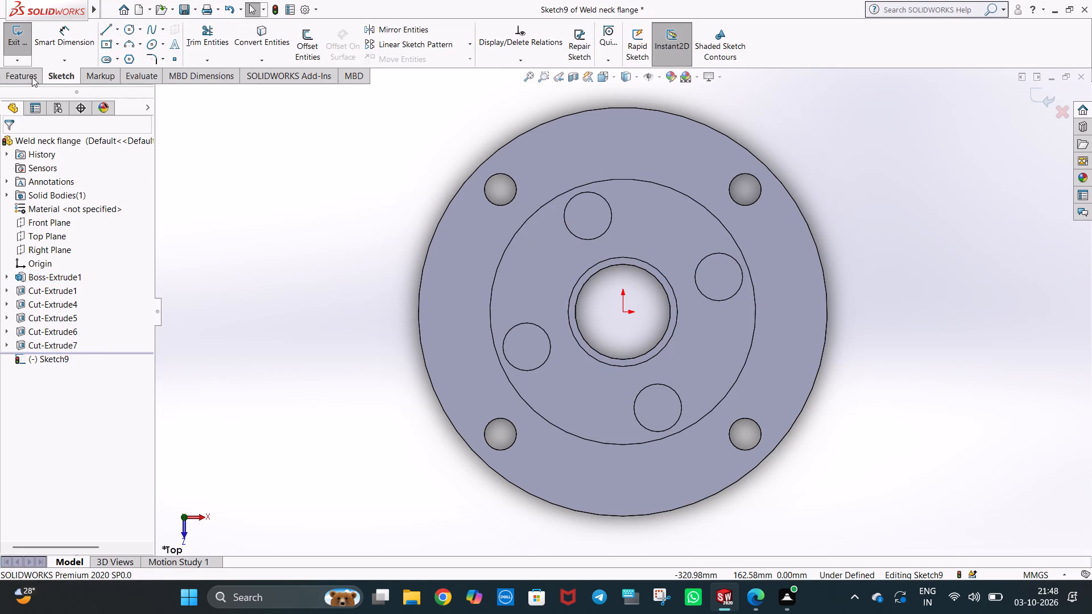
click(134, 27)
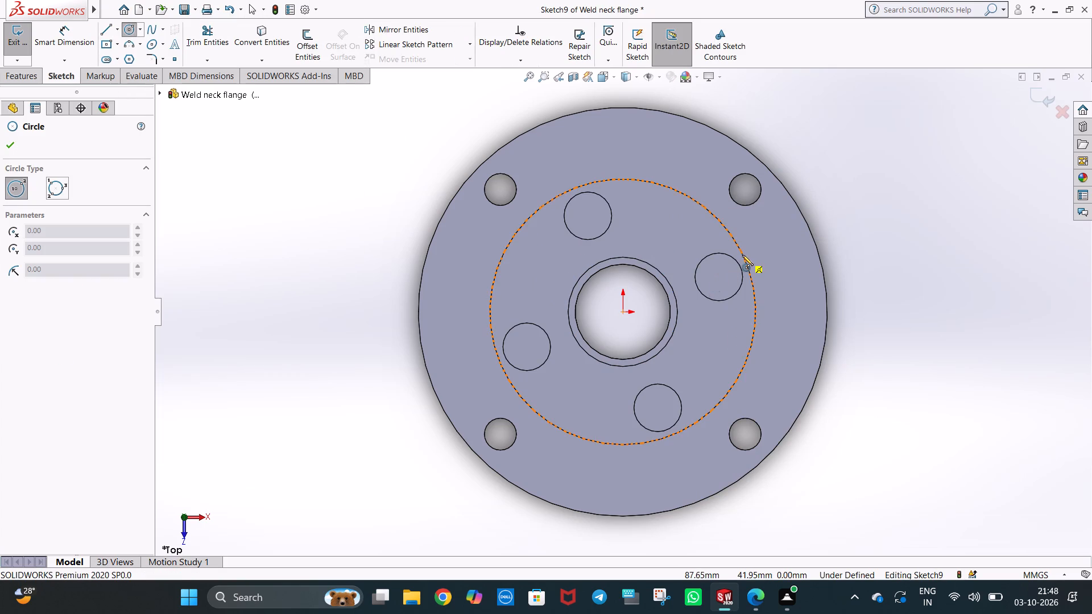
click(718, 277)
click(725, 289)
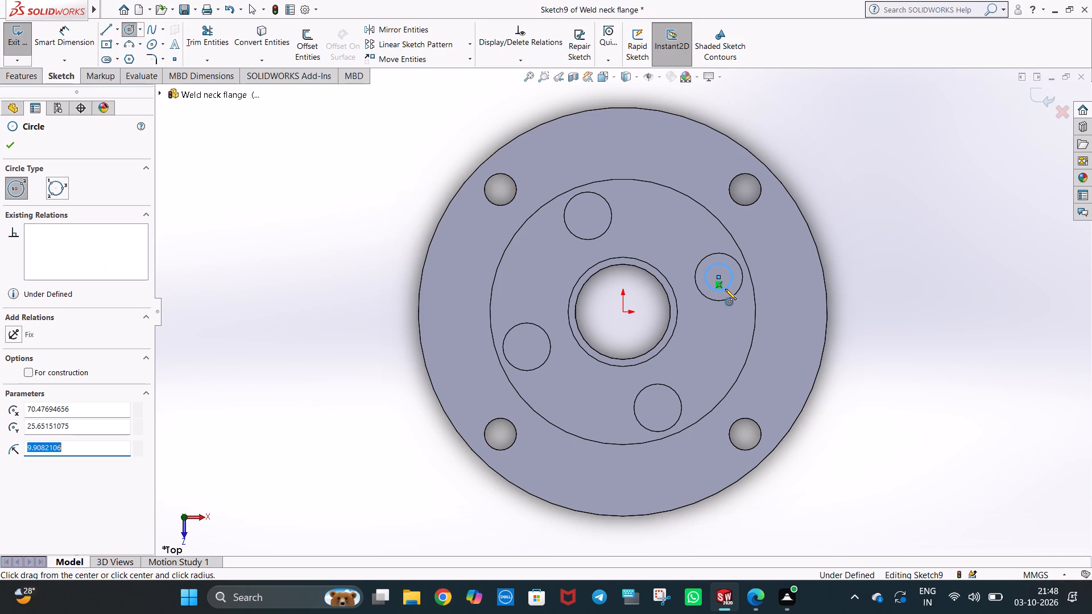
text(11.5)
key(Return)
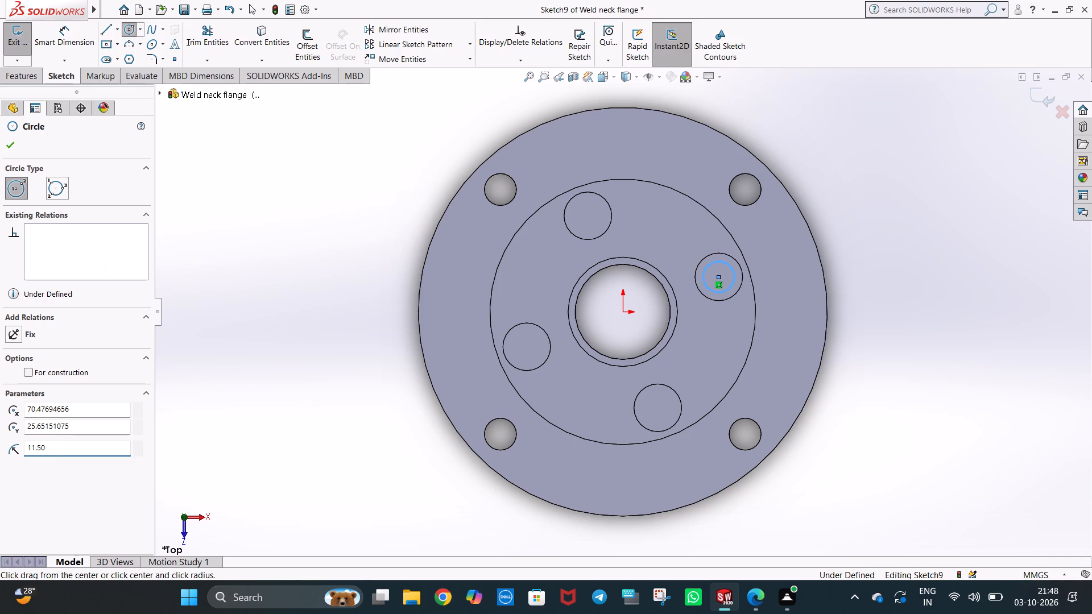
key(Escape)
key(Escape)
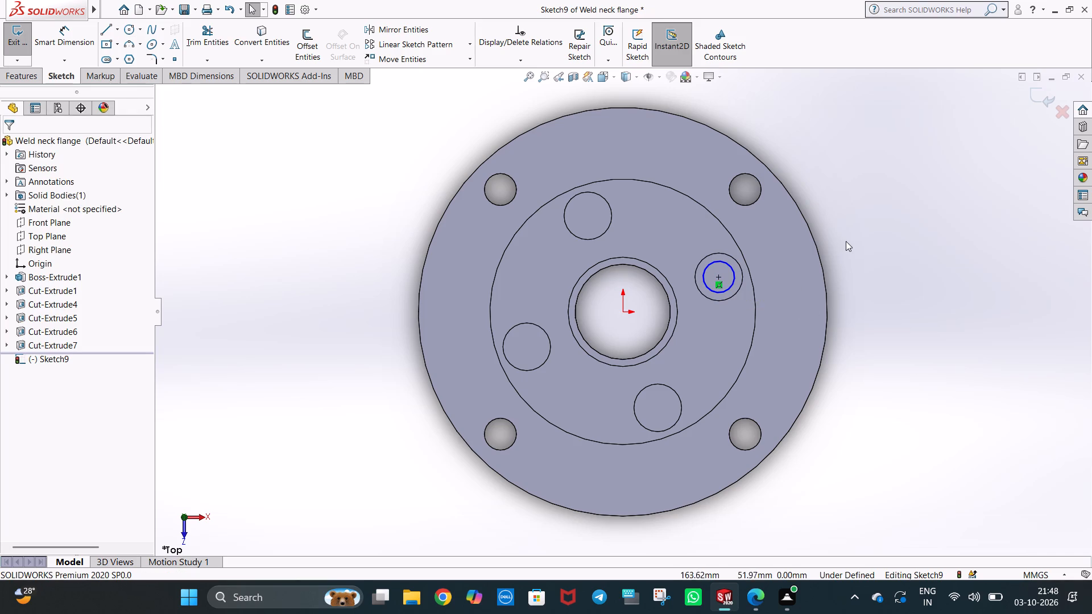
click(846, 241)
Dimension the new circle's diameter as 23 mm.
click(68, 37)
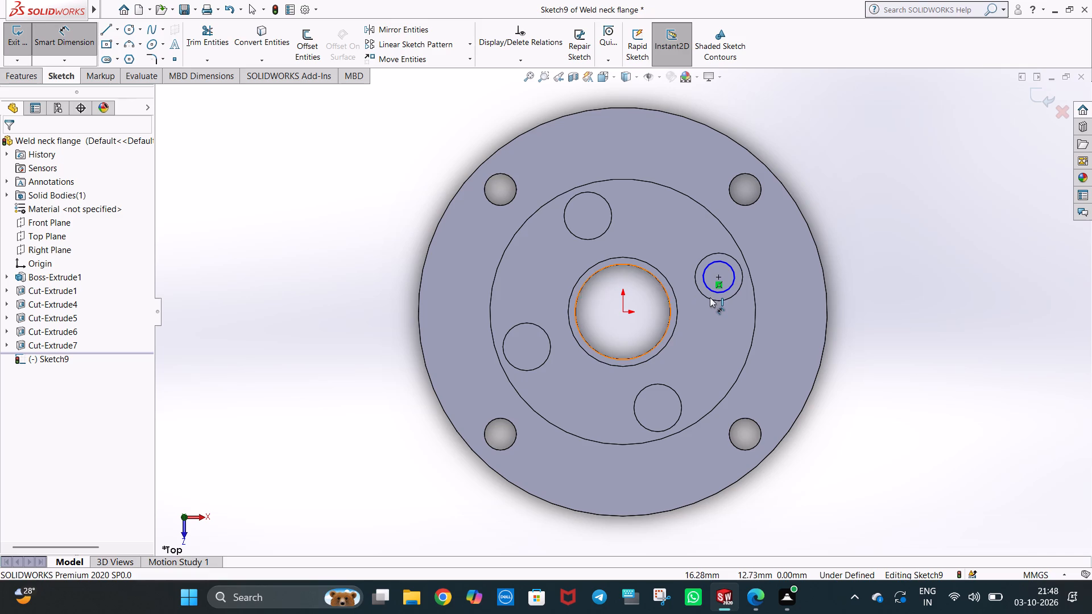
click(724, 263)
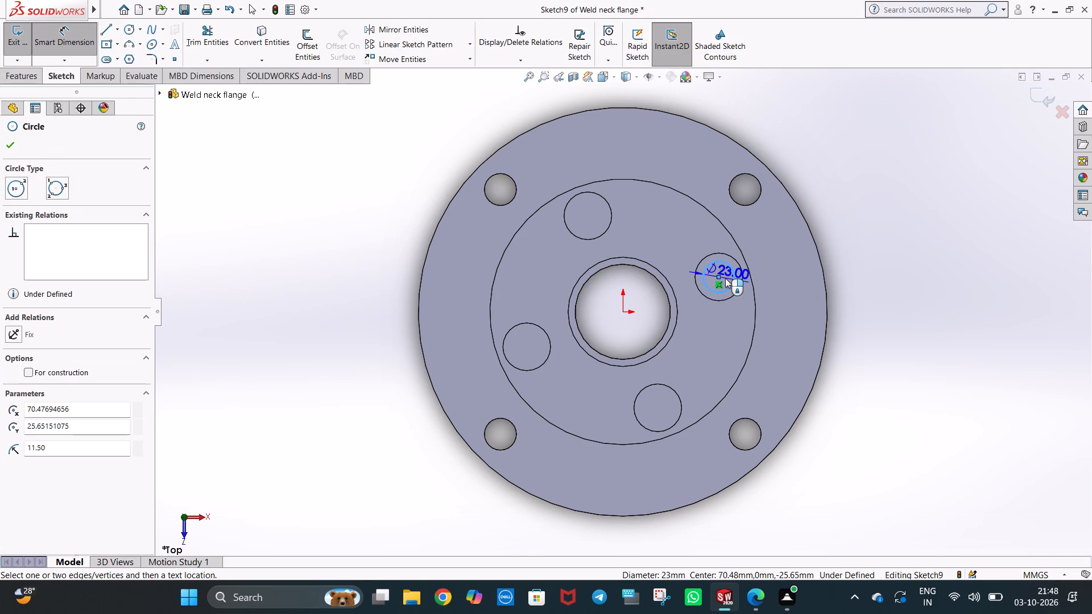
click(772, 265)
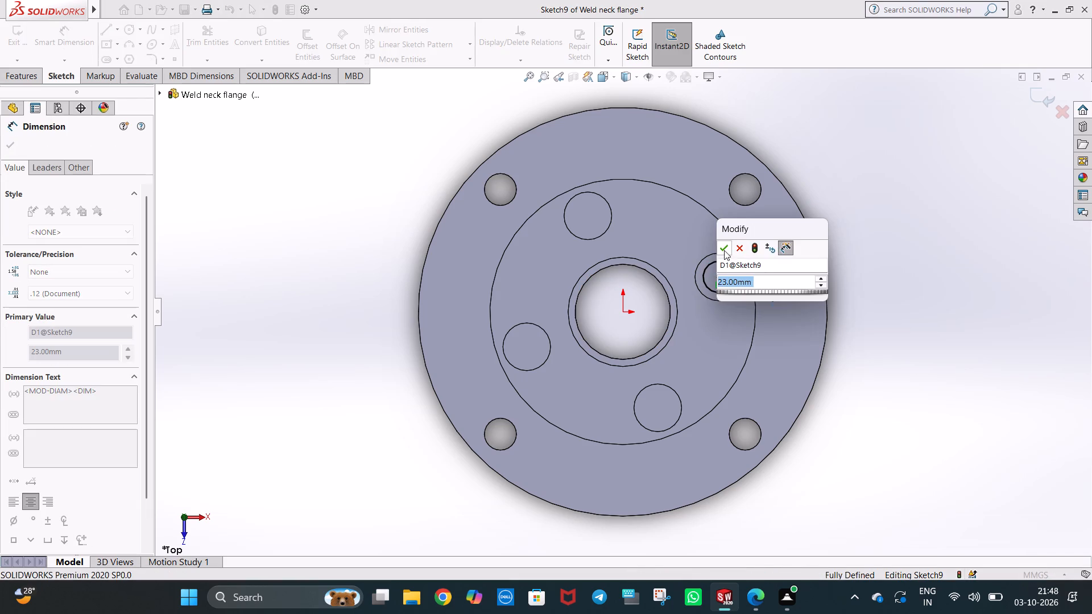
click(724, 250)
middle_click(909, 372)
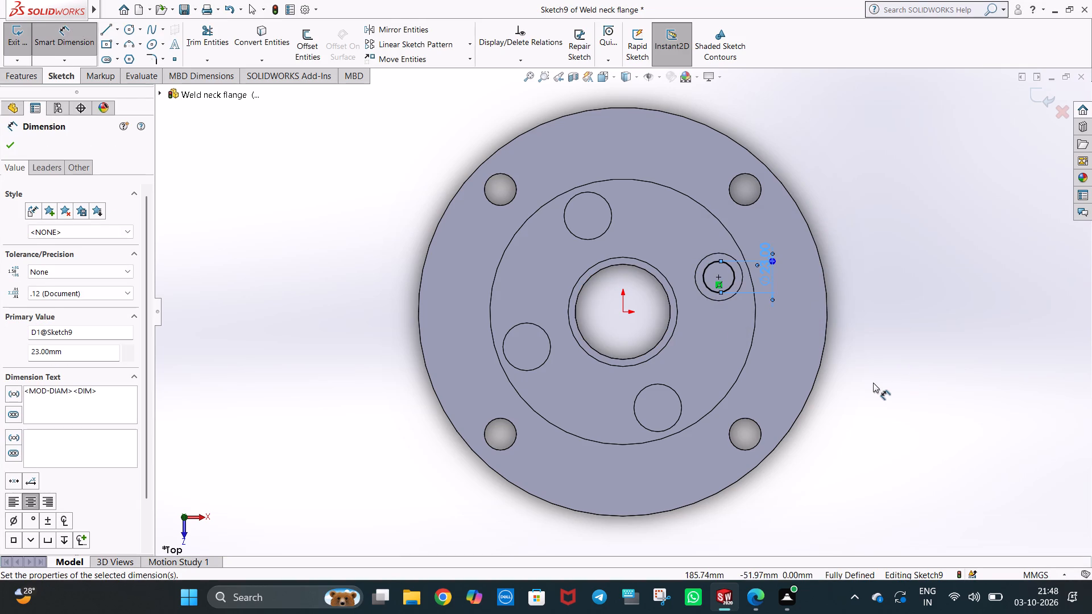
click(873, 383)
Draw a centerline from the 23 mm circle's centre through the origin to the centre of the diametrically opposite 35 mm hole.
middle_drag(873, 383, 857, 234)
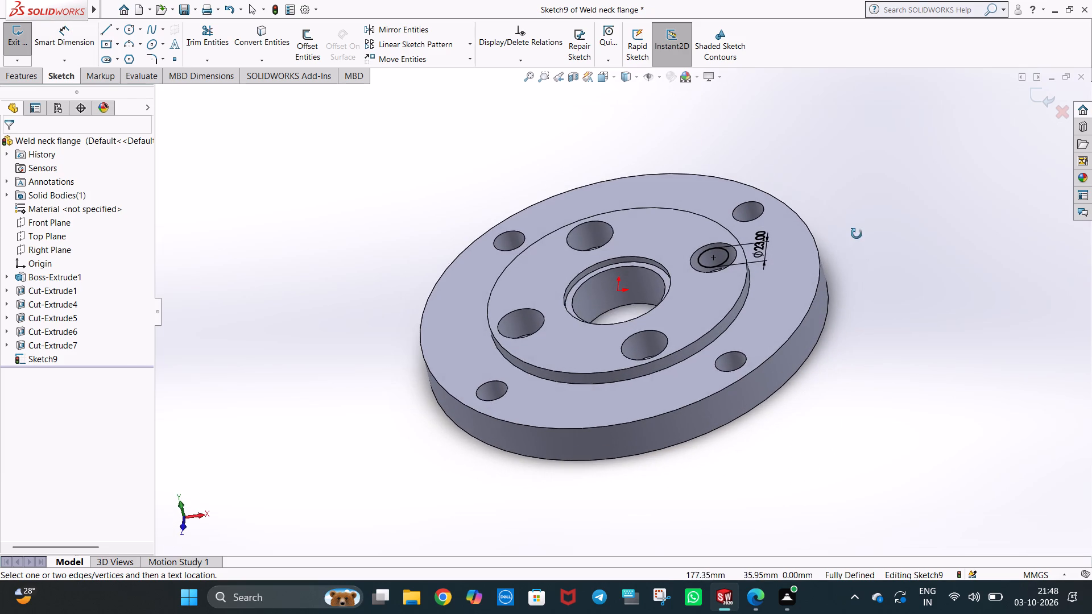
middle_drag(857, 234, 878, 298)
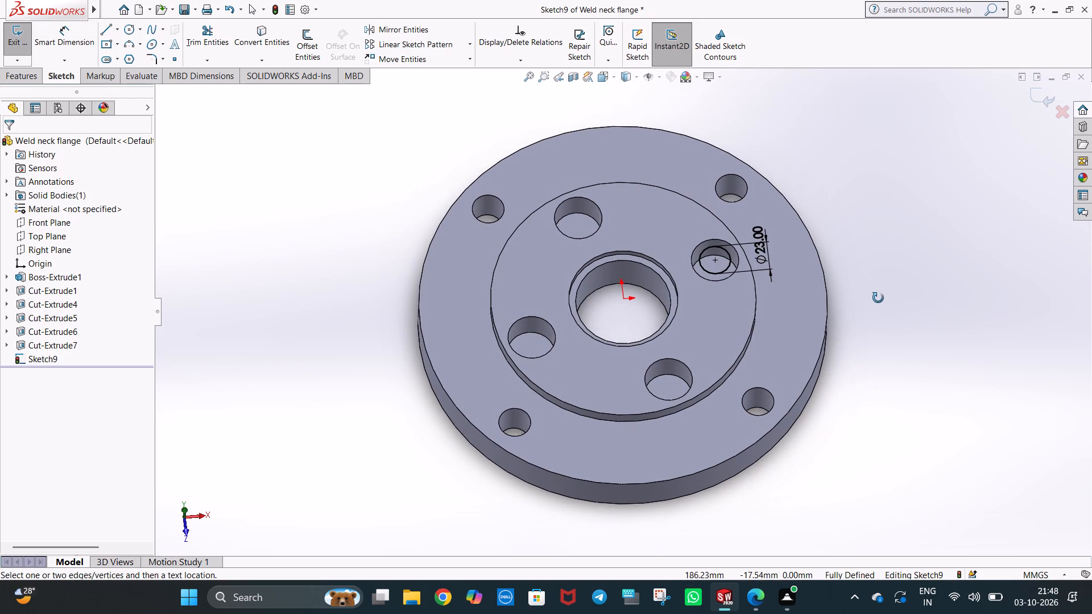
middle_drag(878, 298, 870, 351)
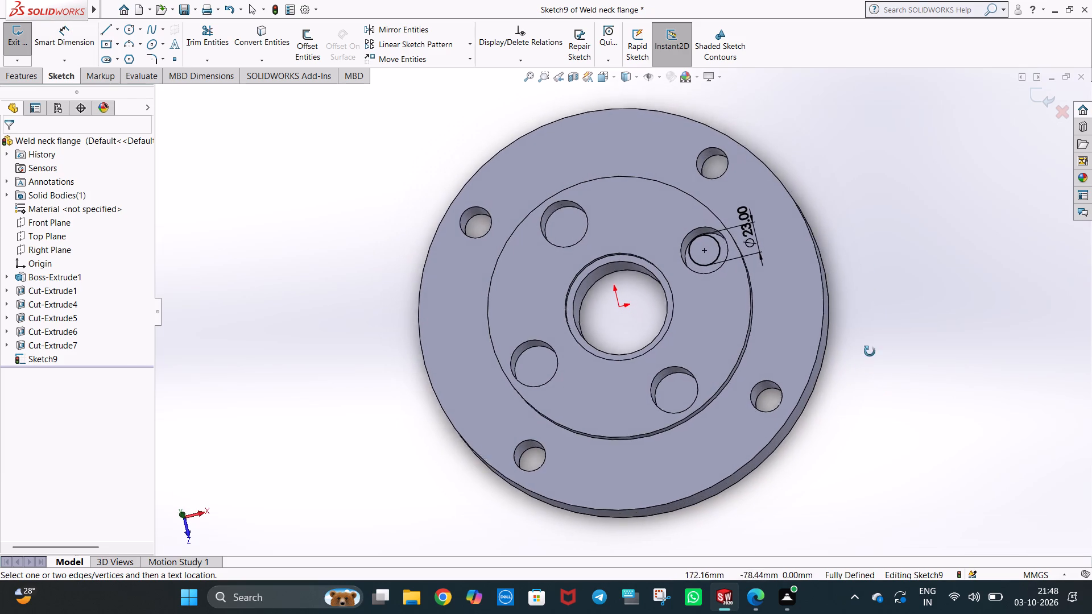
middle_drag(870, 351, 886, 349)
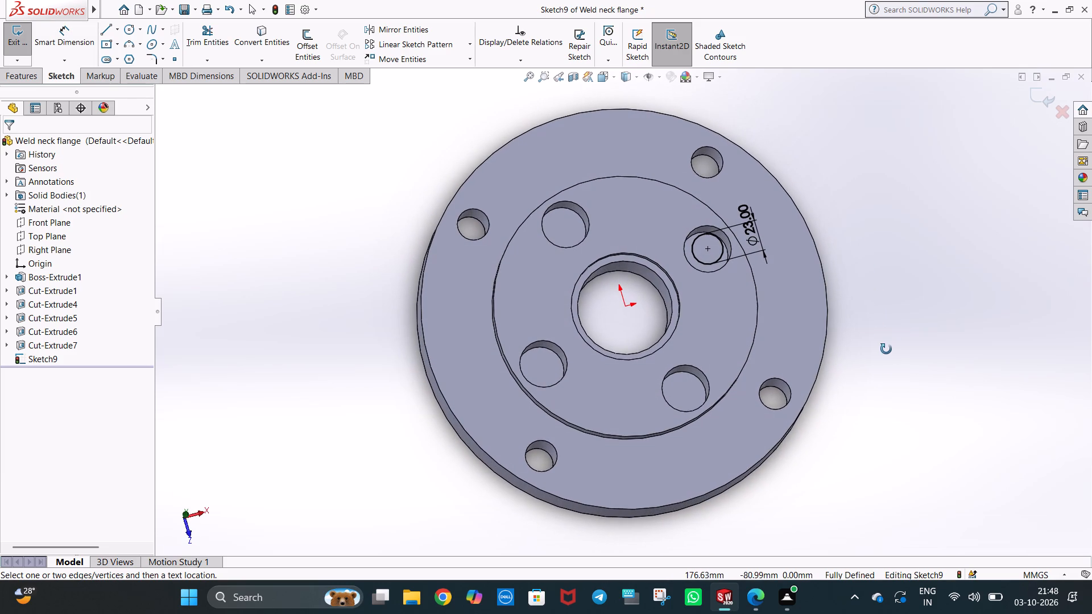
middle_drag(886, 349, 884, 372)
key(ctrl+8)
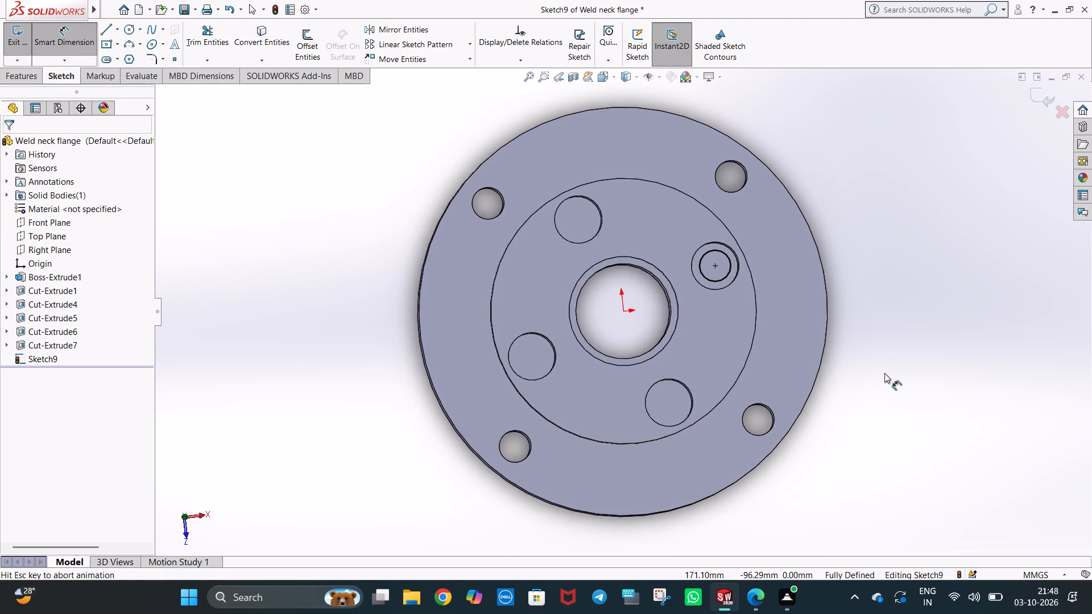
click(853, 208)
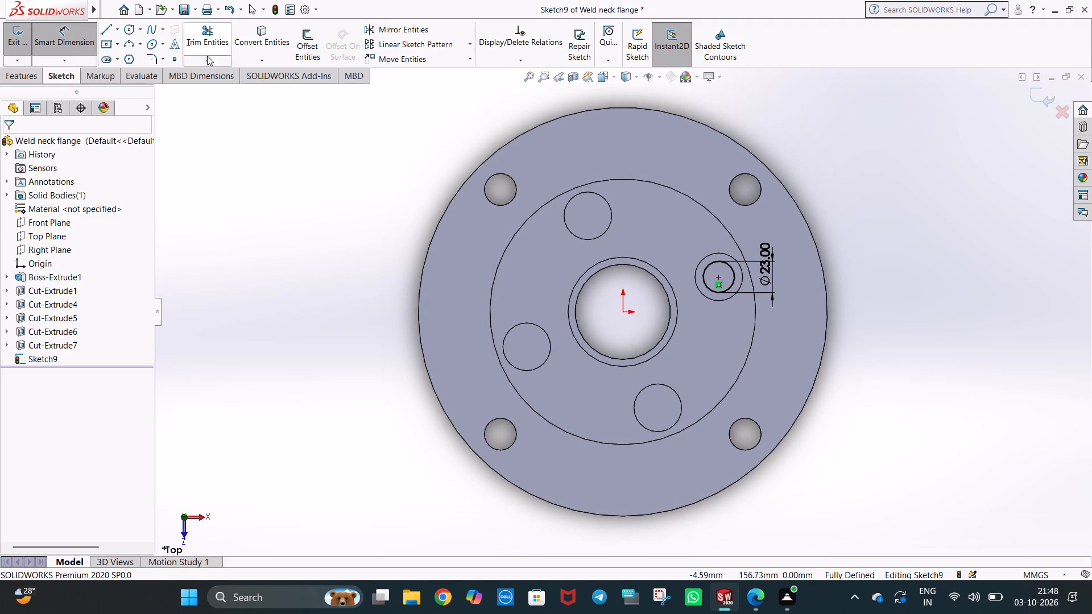
click(114, 26)
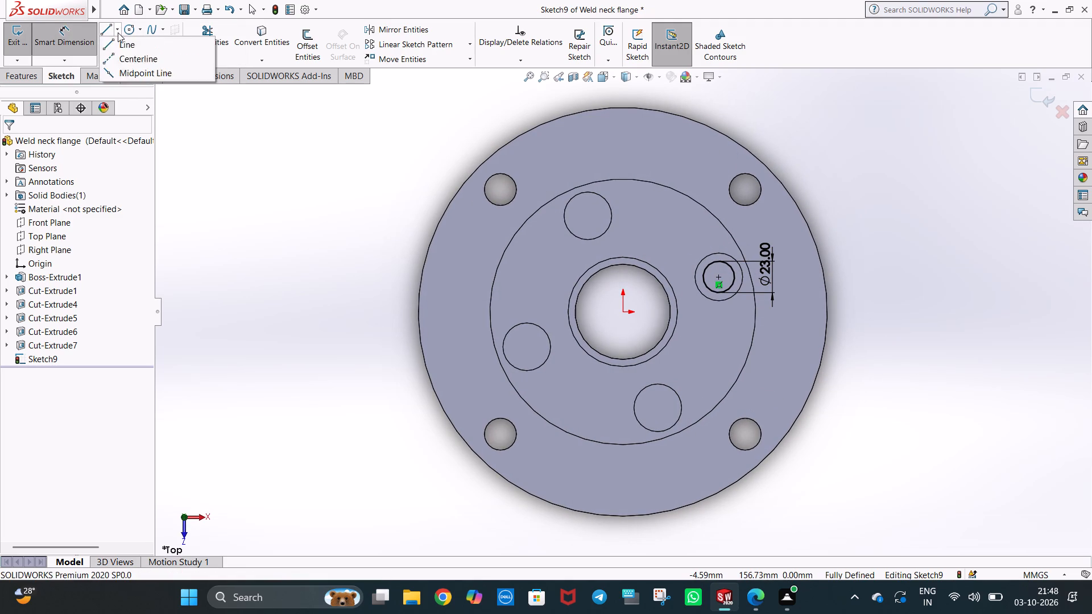
click(118, 32)
click(118, 32)
click(119, 26)
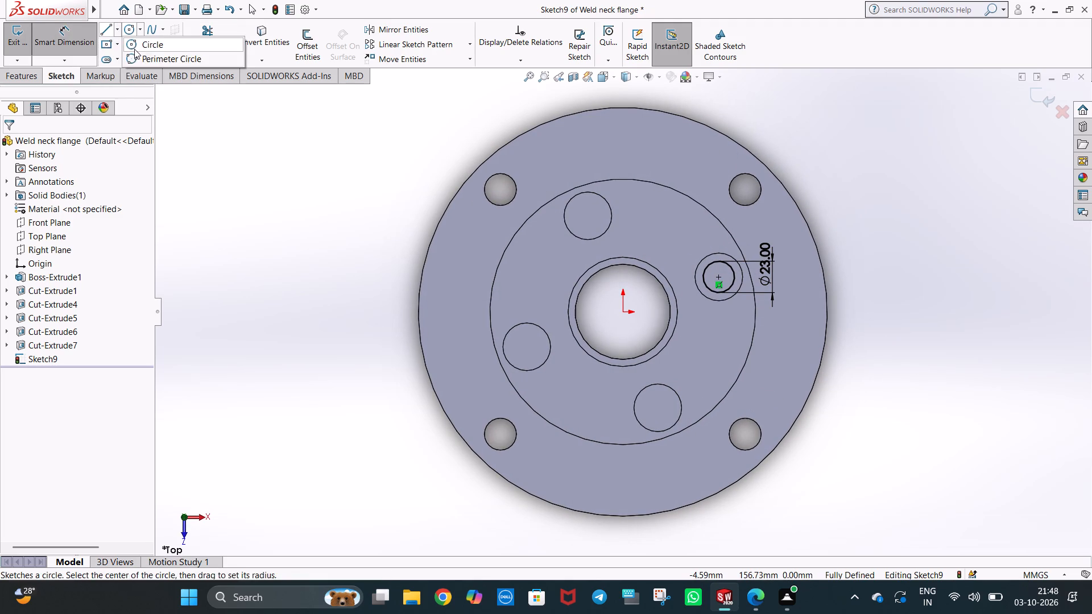
click(118, 57)
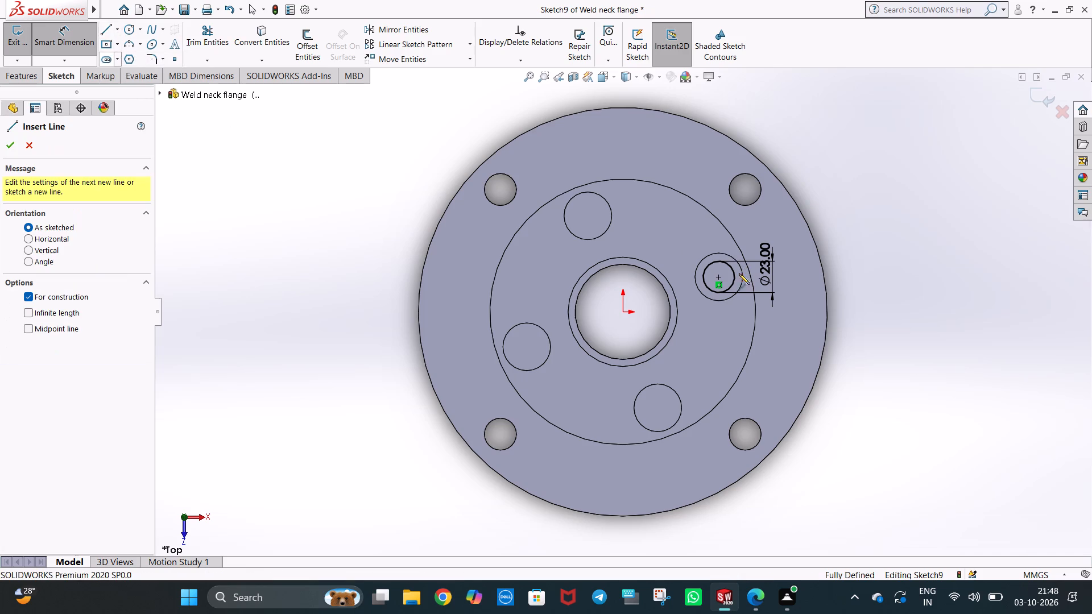
click(719, 277)
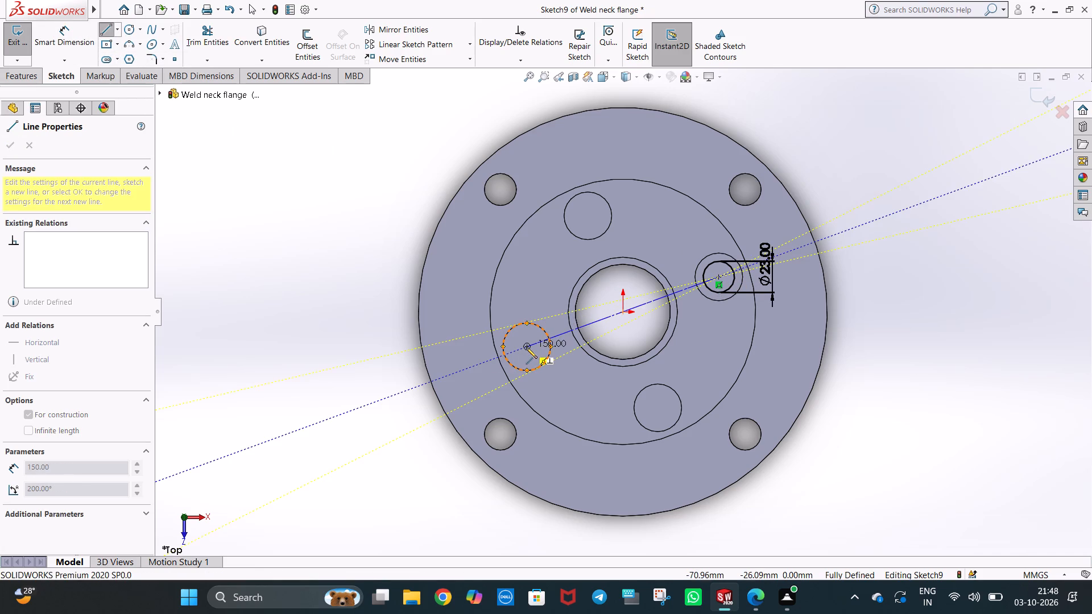
click(526, 347)
key(Escape)
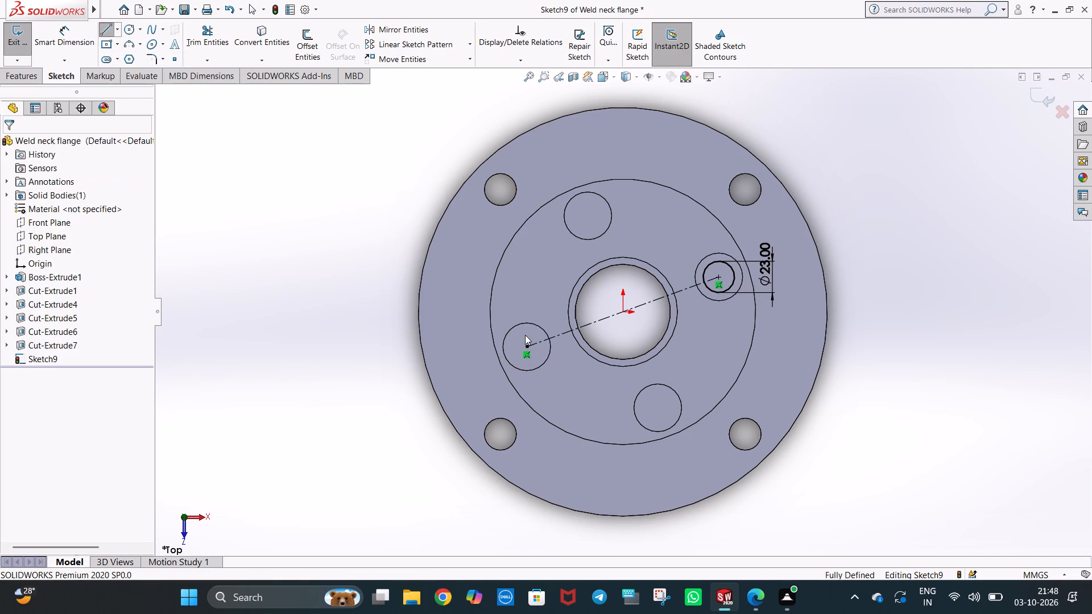
key(Escape)
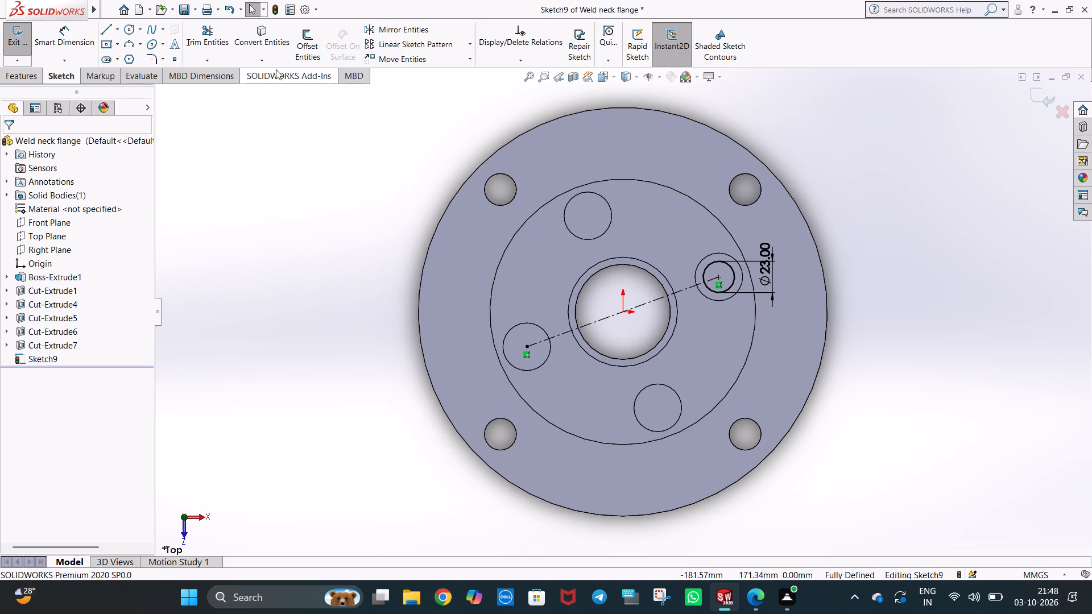
Draw a second centerline through the origin joining the centres of the other two opposite 35 mm holes.
click(119, 31)
click(125, 56)
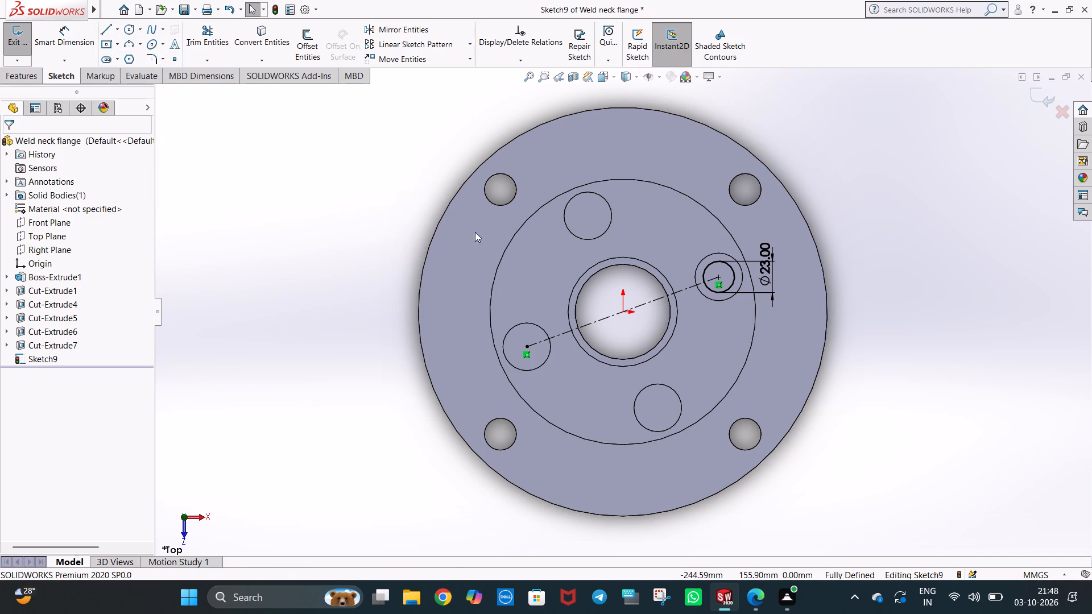
click(587, 215)
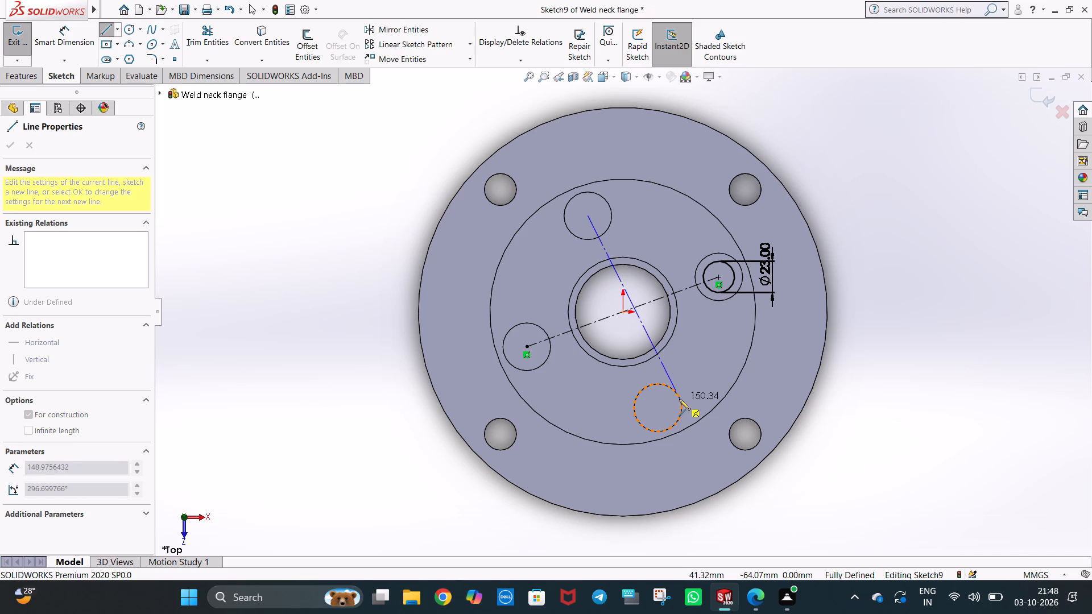
click(658, 408)
key(Escape)
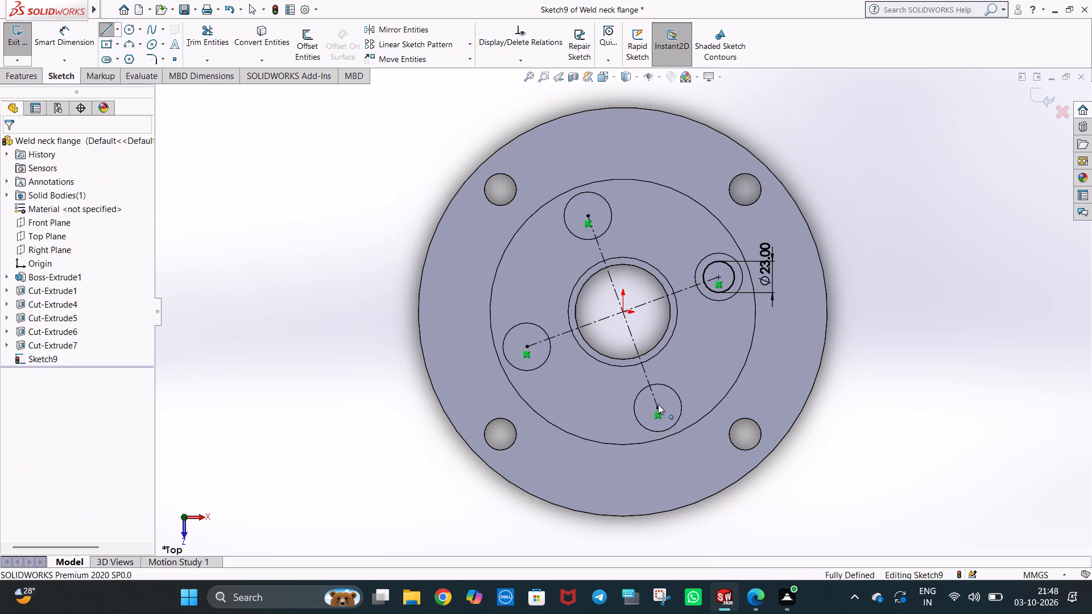
key(Escape)
Mirror the 23 mm circle about the second centerline onto the diametrically opposite 35 mm hole.
click(418, 26)
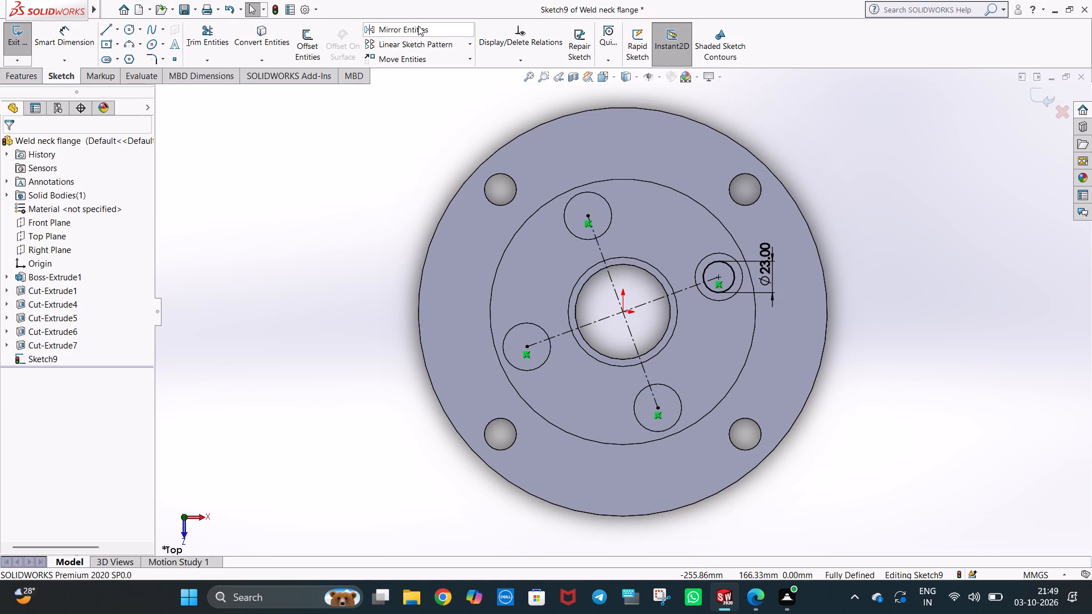
click(731, 281)
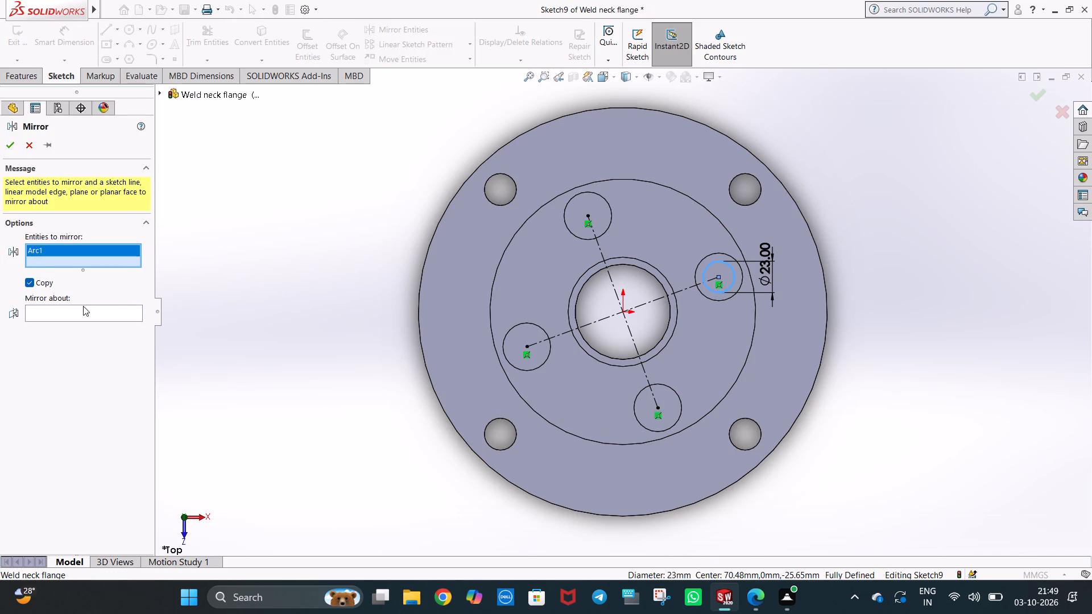
click(82, 310)
click(603, 252)
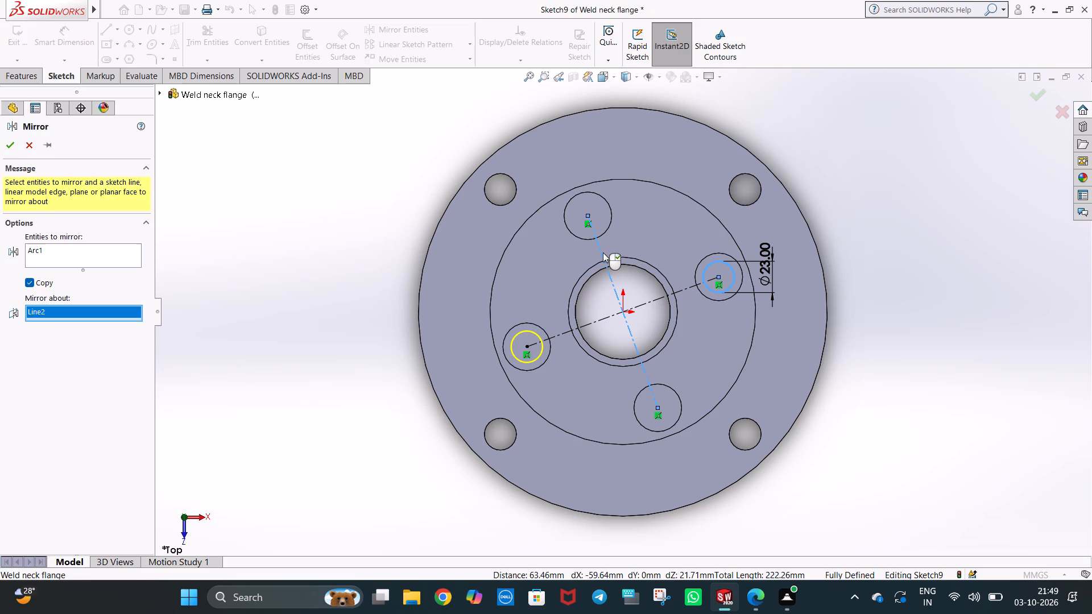
right_click(603, 252)
click(330, 182)
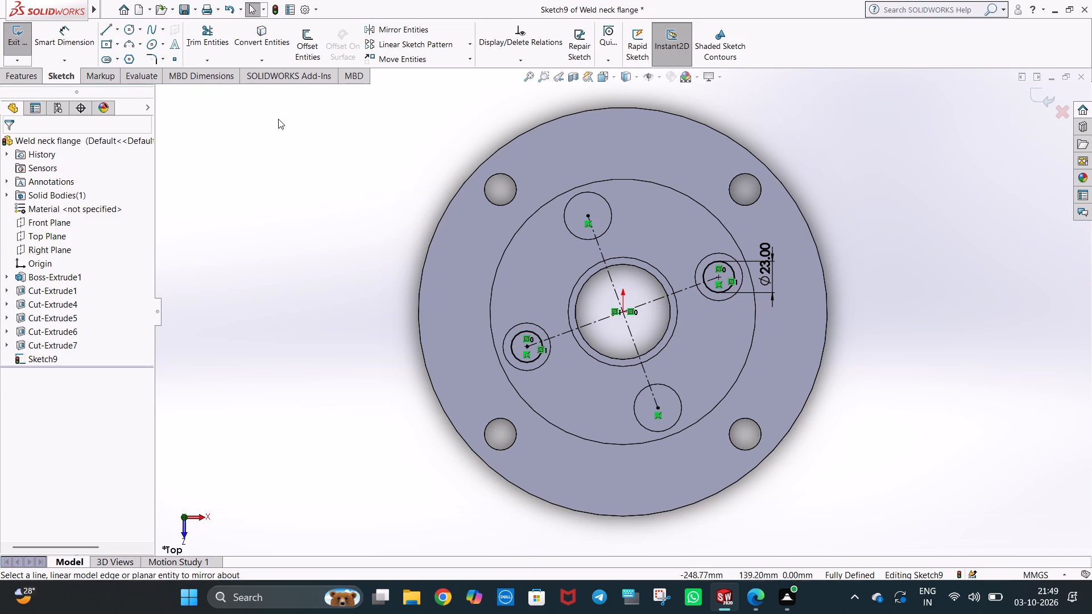
Draw an 11.5 mm radius circle centred on the 35 mm hole nearest the negative Z axis.
click(131, 31)
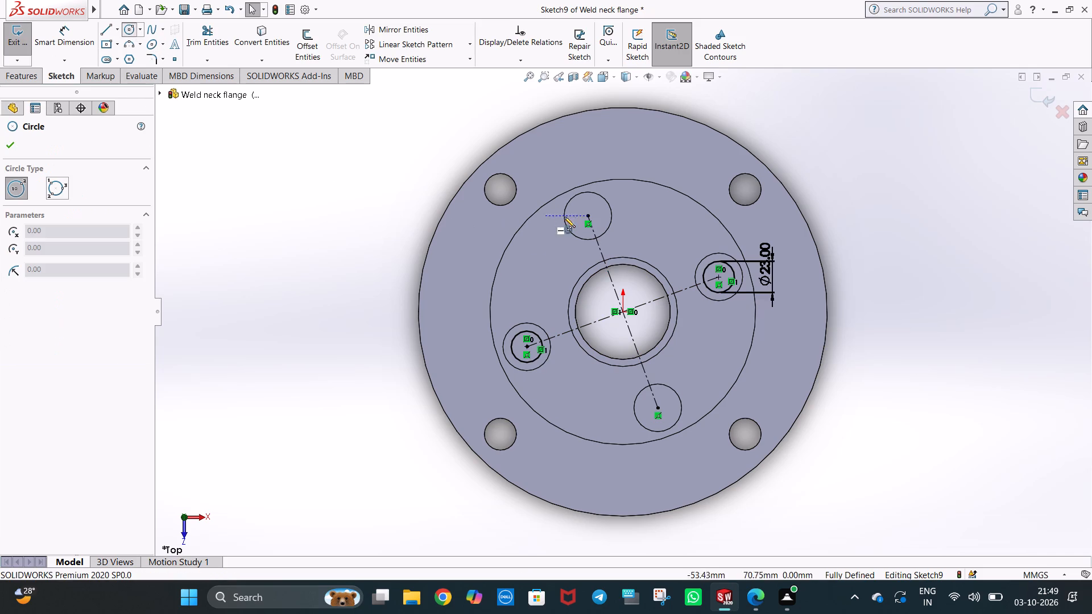
click(588, 217)
click(599, 226)
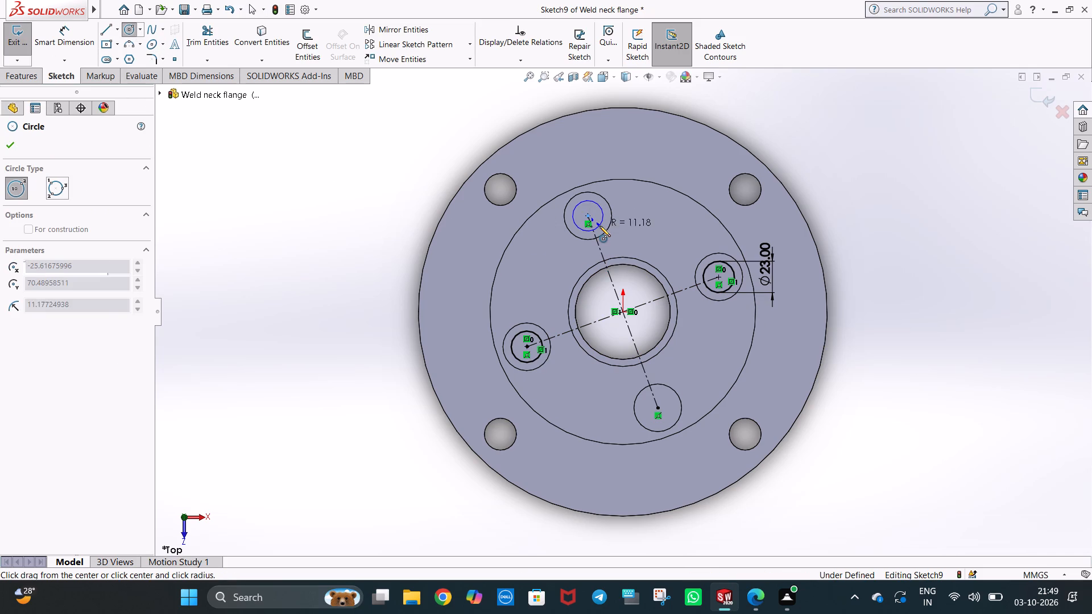
text(11.5)
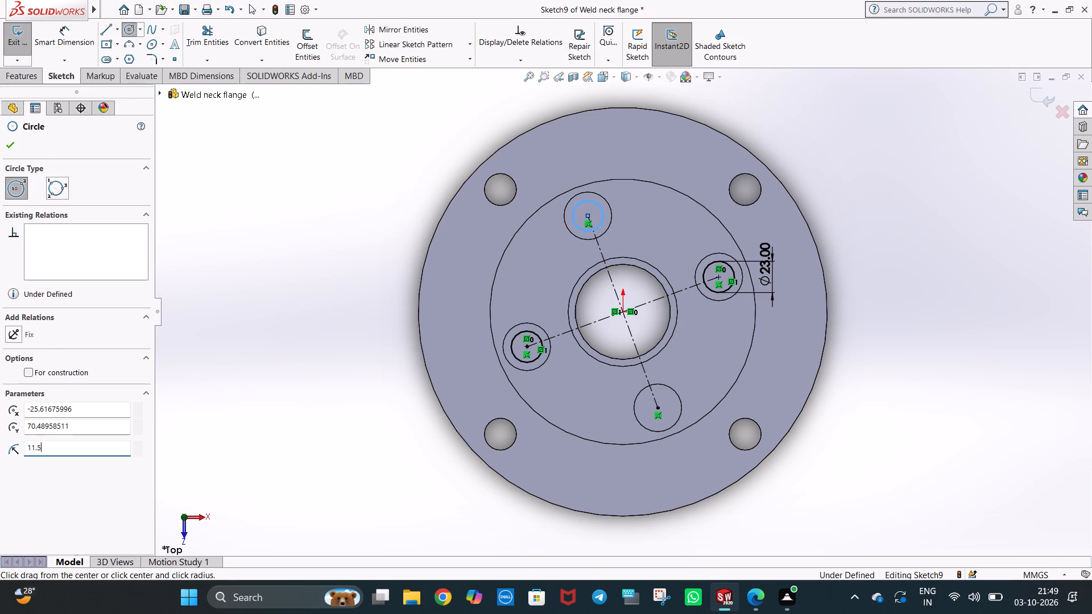
key(Return)
key(Escape)
key(Escape)
click(832, 154)
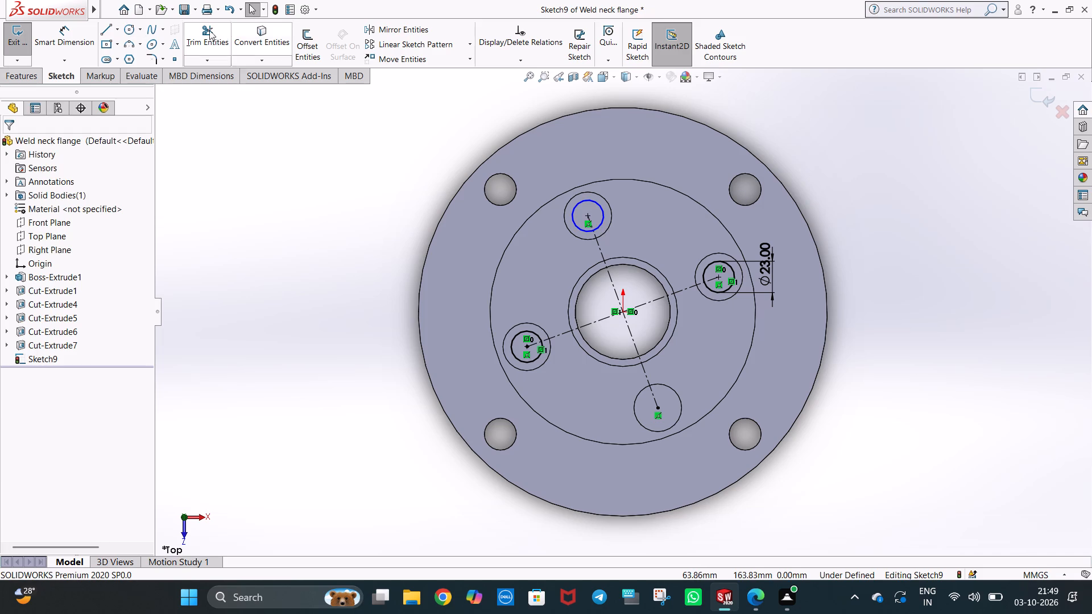
Dimension the diameter of the circle in the hole nearest the negative Z axis as 23 mm.
click(73, 38)
click(595, 204)
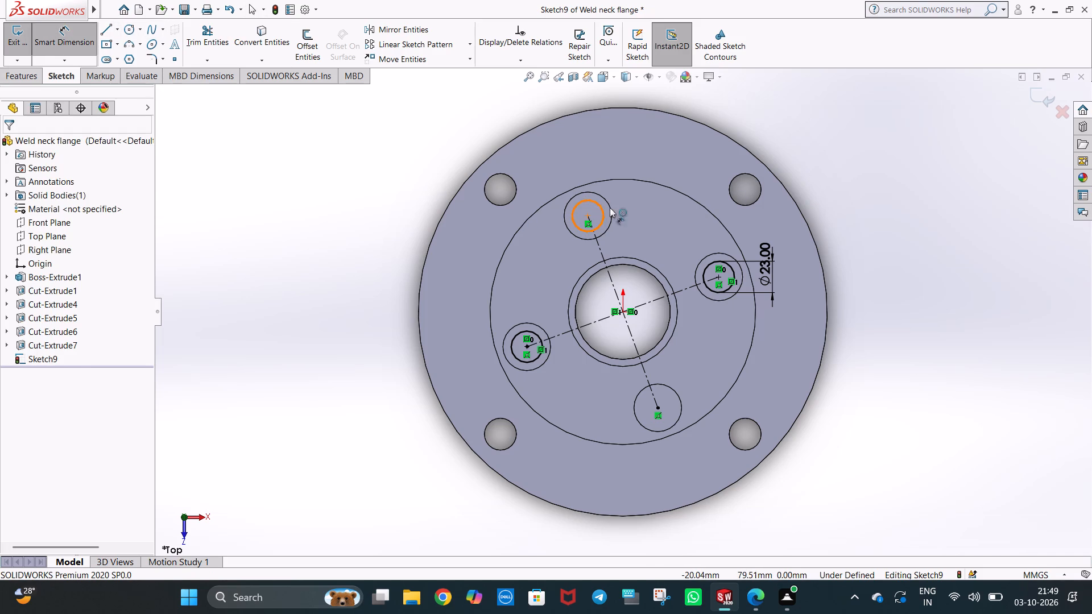
click(635, 205)
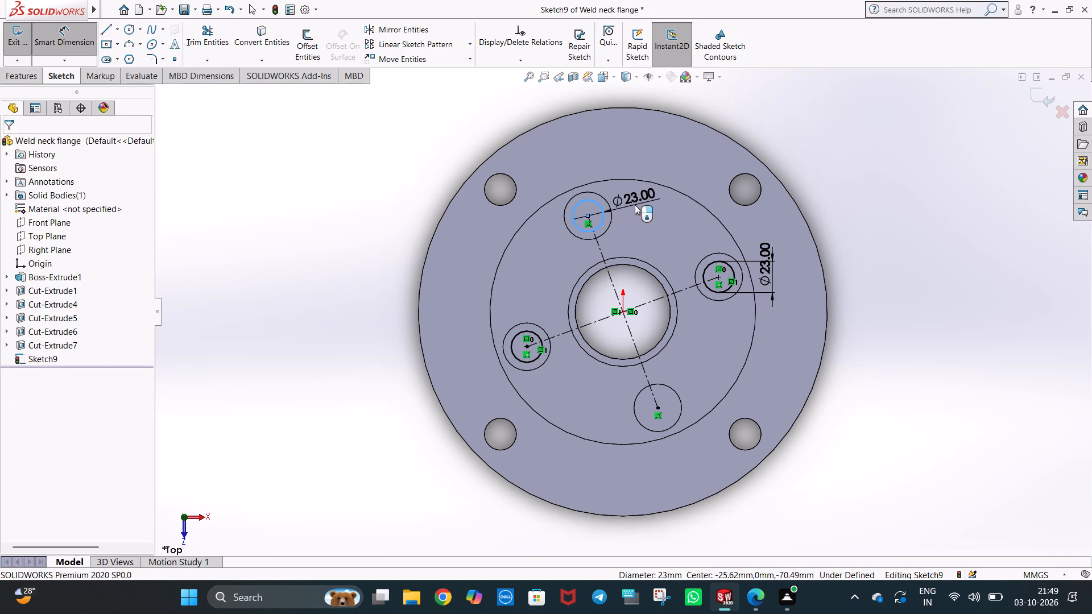
click(586, 188)
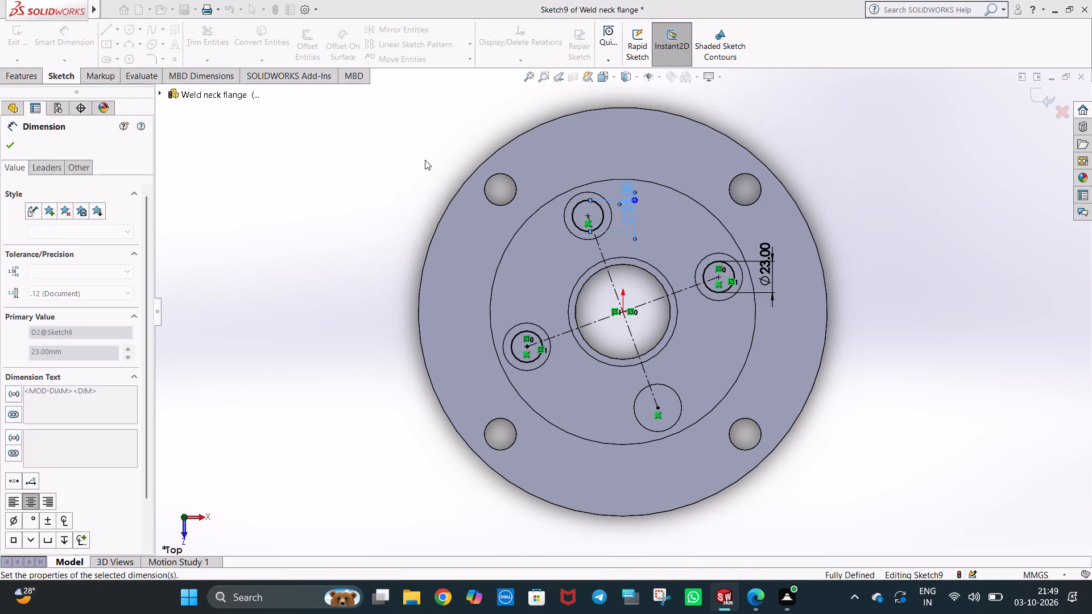
click(424, 160)
Mirror that second 23 mm circle about the first centerline onto the last empty 35 mm hole.
click(411, 29)
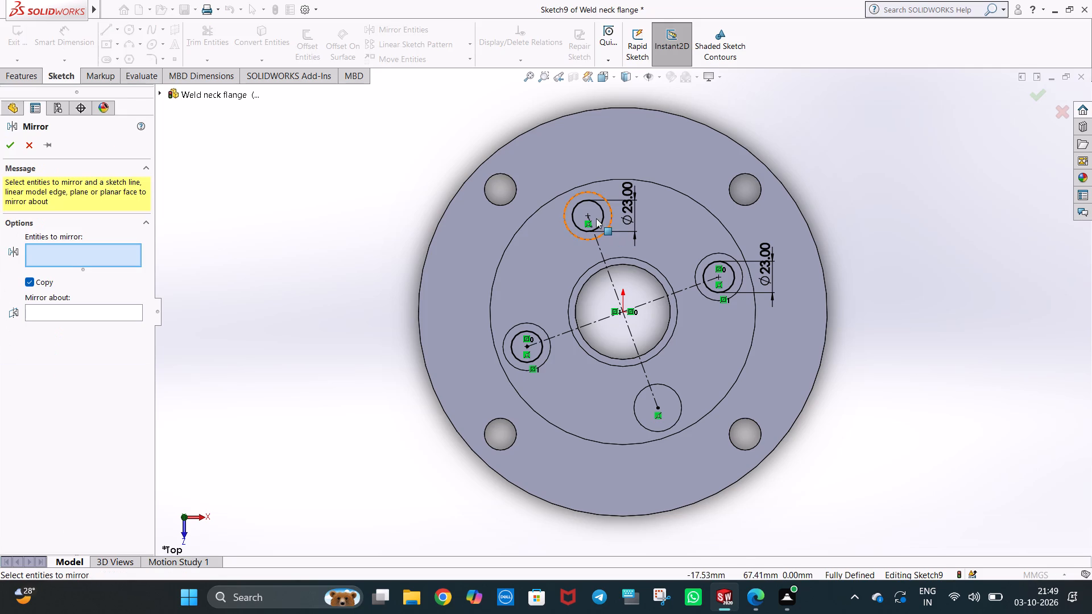
click(599, 213)
click(59, 316)
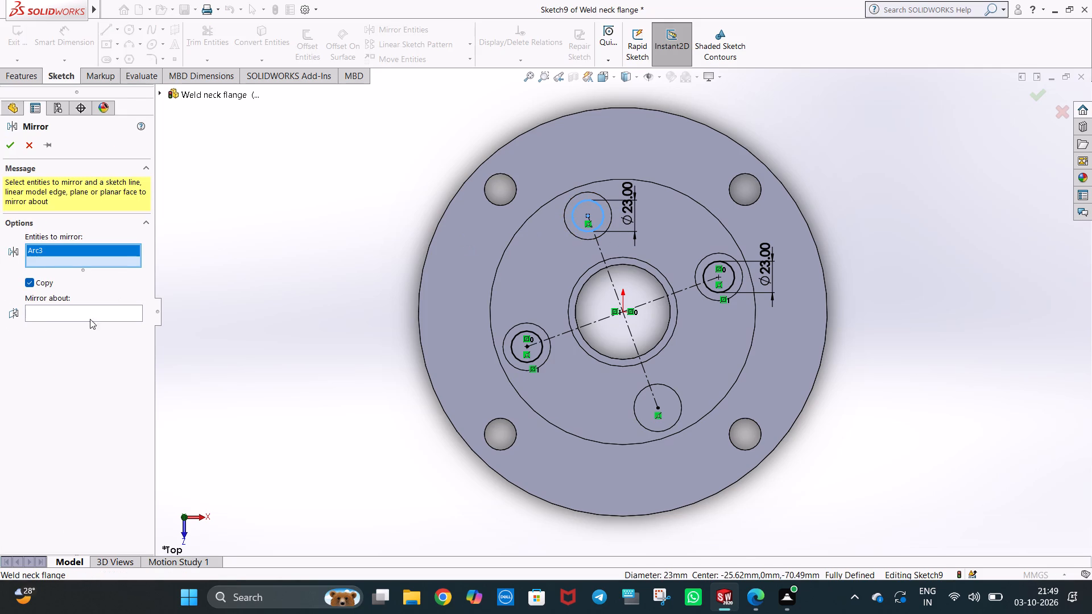
click(585, 324)
right_click(585, 324)
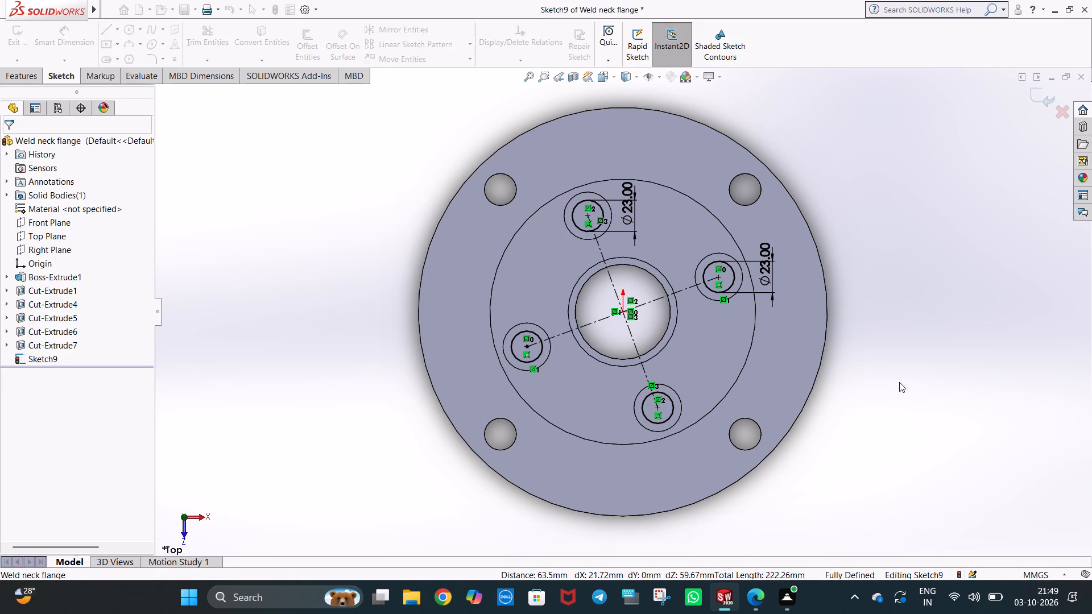
click(923, 390)
Cut-extrude the four 23 mm circles Through All so they pass completely through the flange.
click(22, 73)
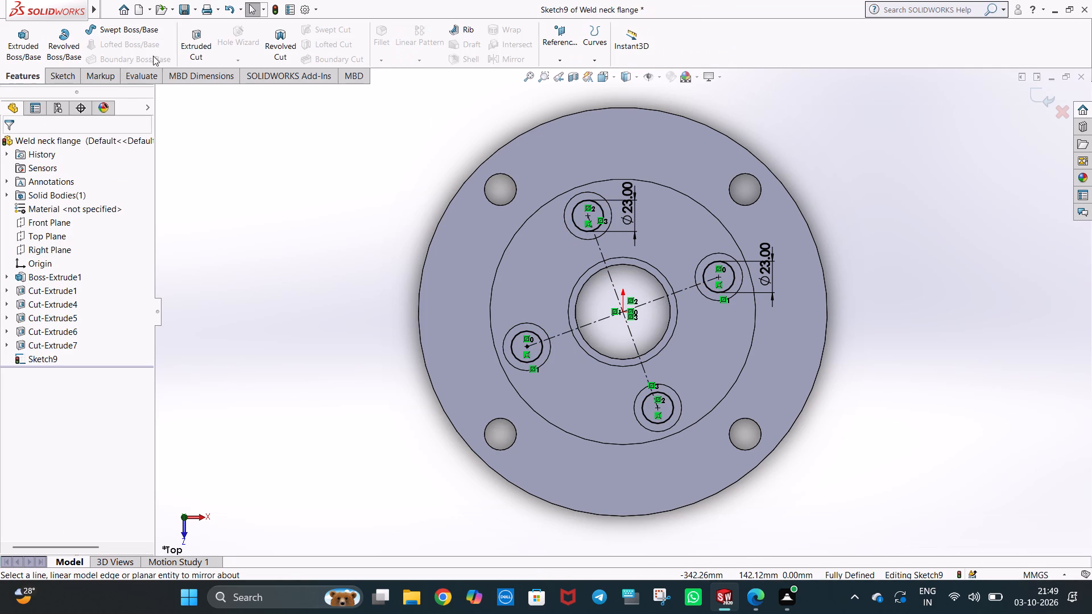
click(200, 48)
scroll(715, 388, up, 2)
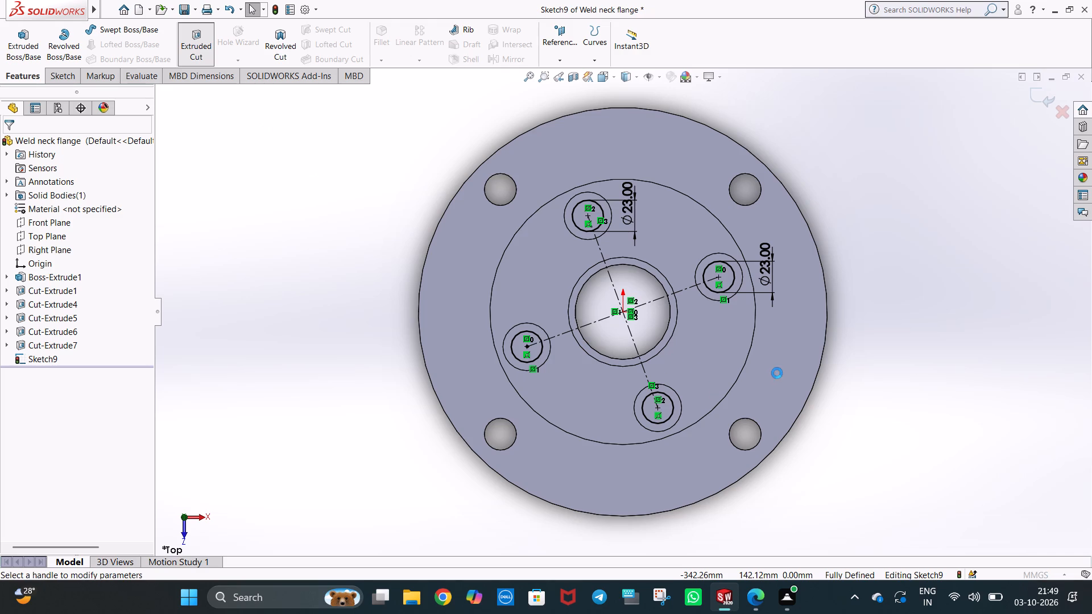
middle_drag(777, 372, 737, 168)
middle_drag(755, 347, 750, 289)
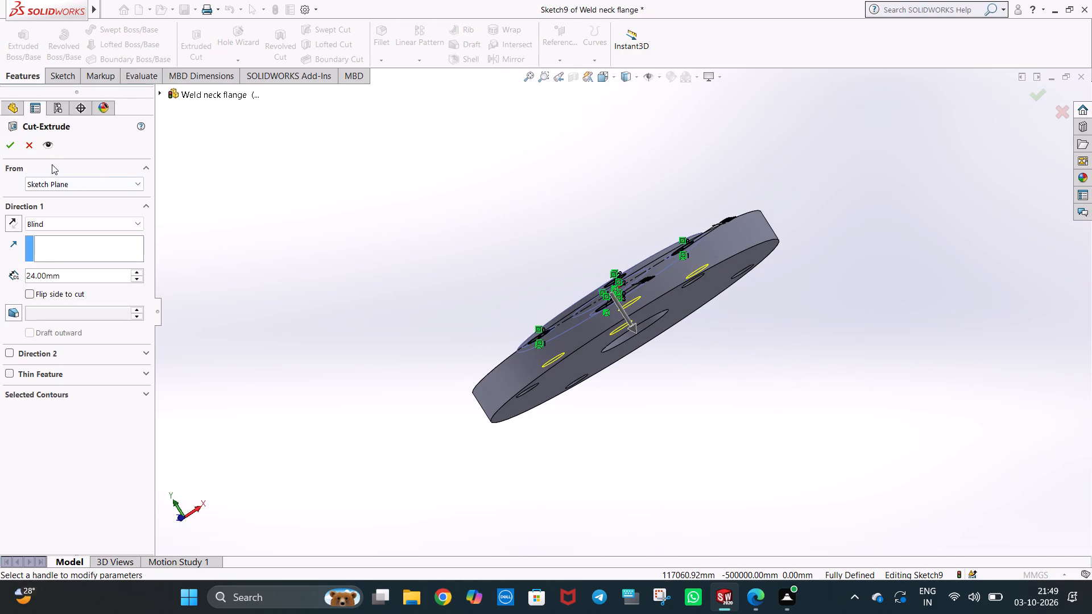
click(68, 222)
click(68, 243)
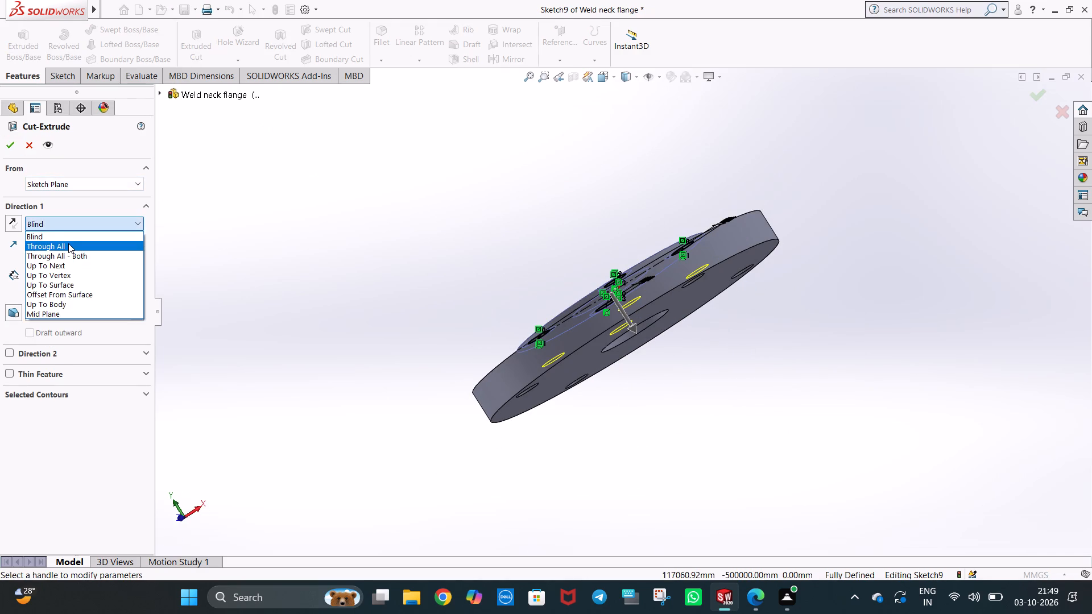
middle_drag(433, 277, 487, 346)
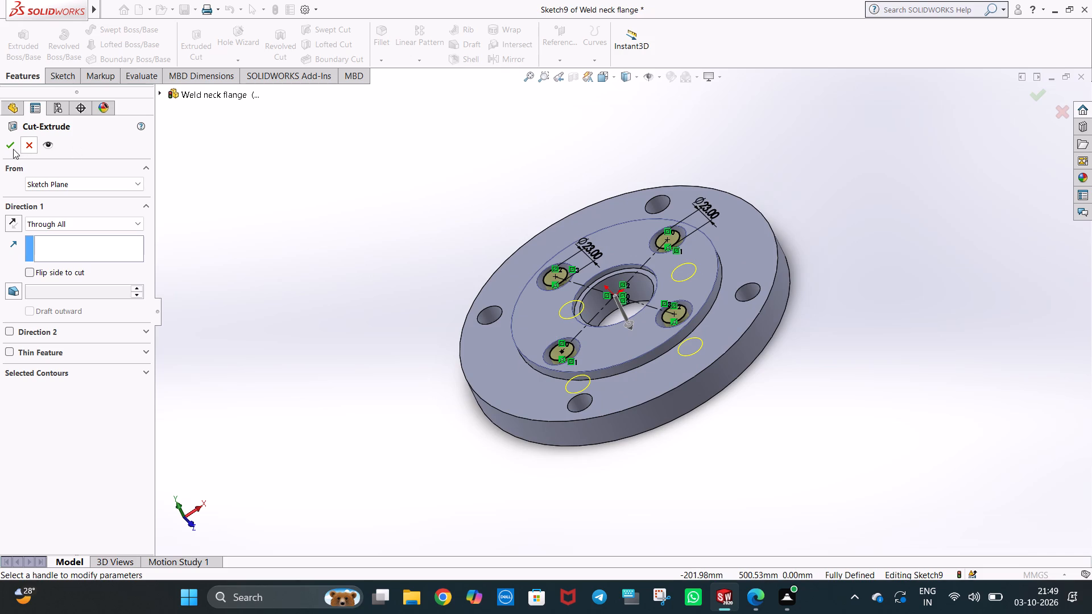
click(13, 148)
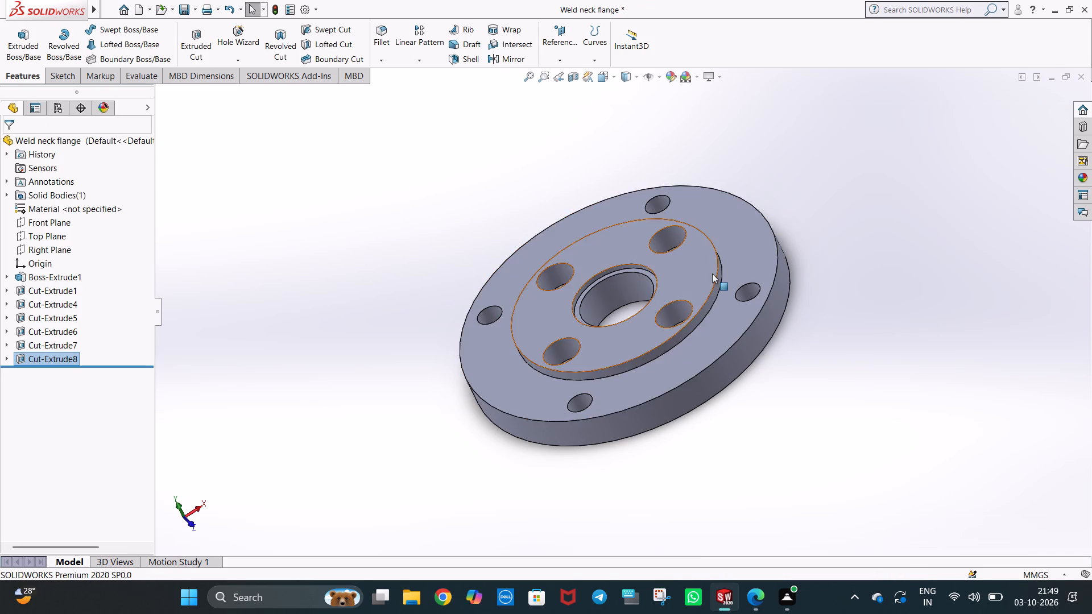
Start a sketch on the raised inner face and draw a 60 mm horizontal centerline from the origin towards negative X.
middle_drag(712, 273, 734, 339)
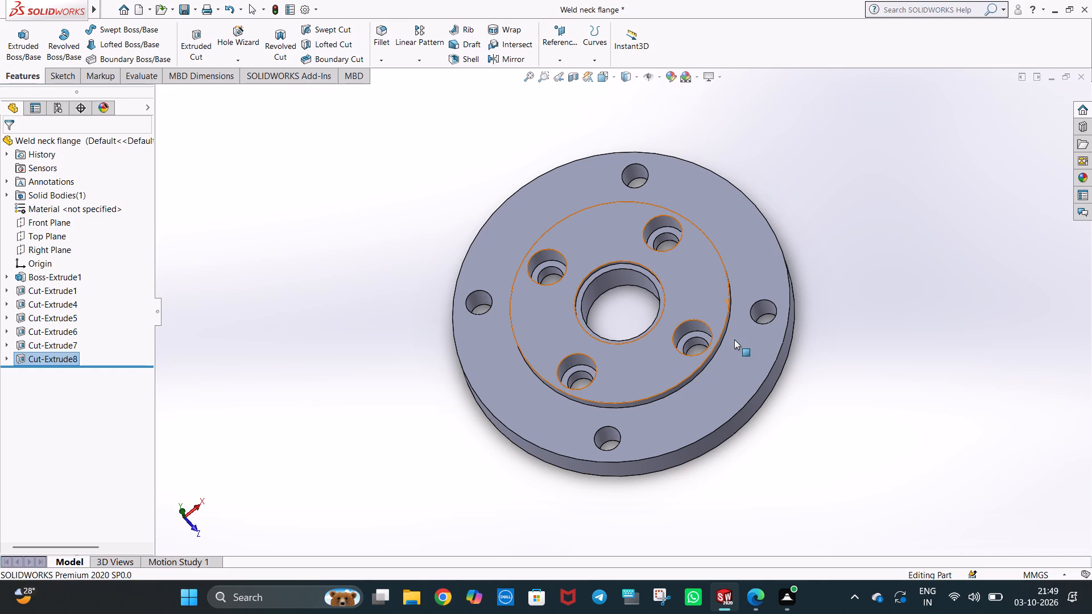
key(ctrl+8)
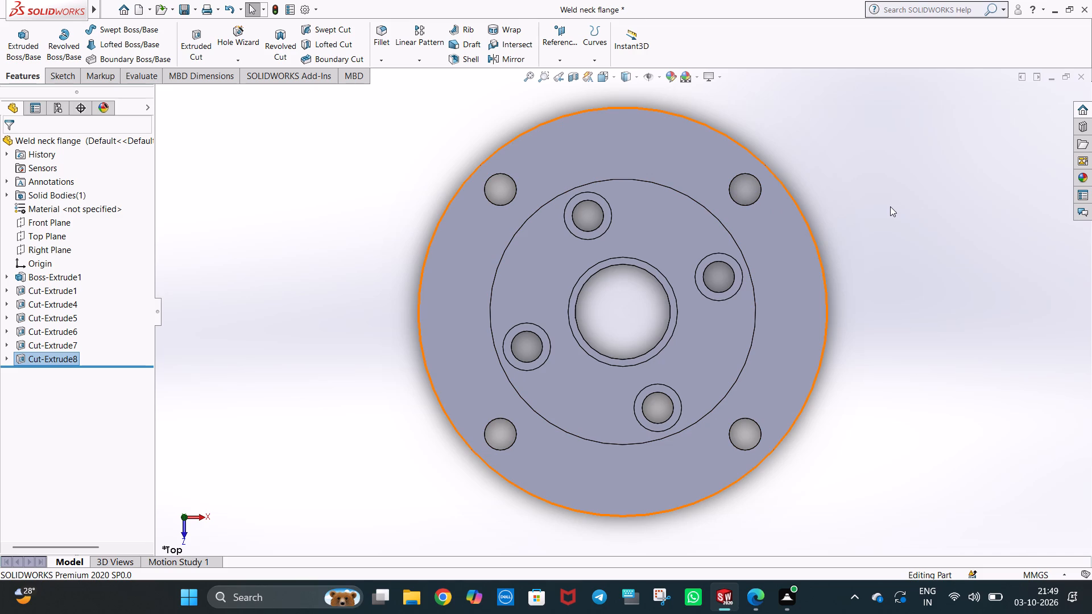
right_click(640, 238)
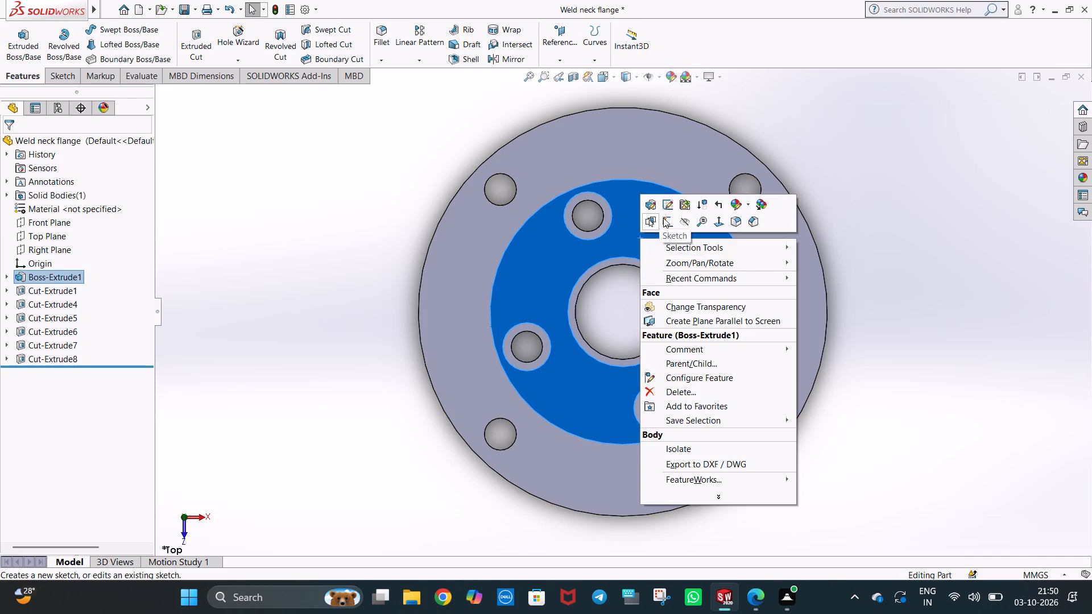
click(664, 217)
click(118, 30)
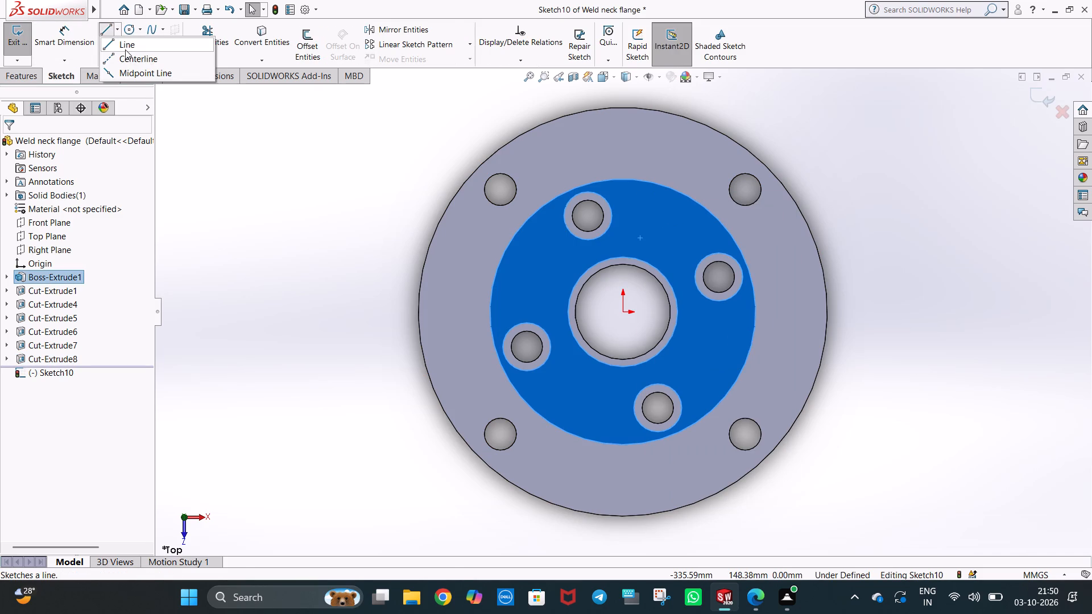
click(128, 61)
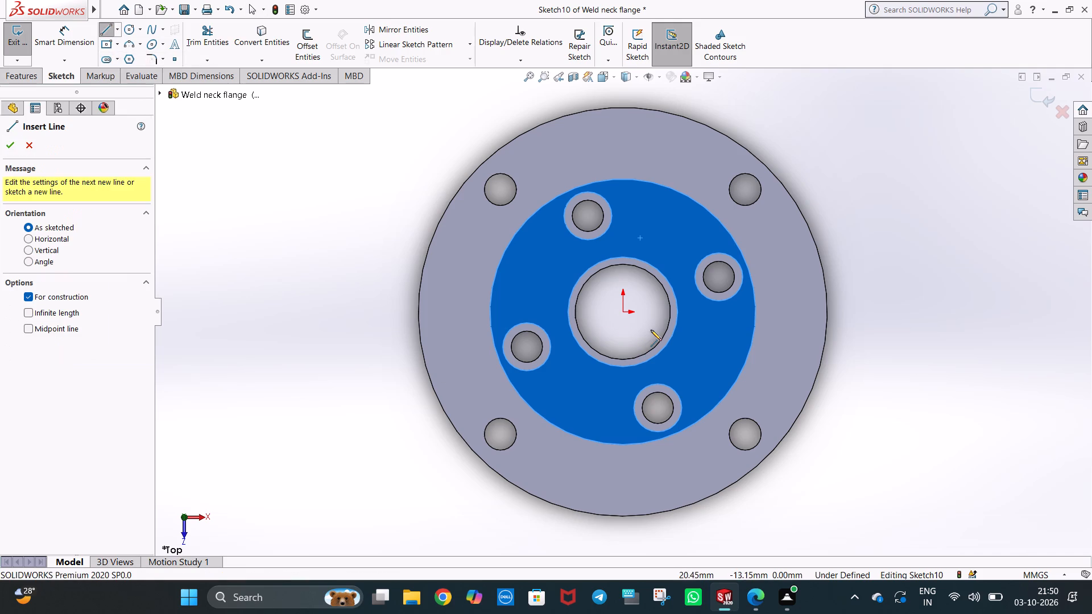
click(622, 311)
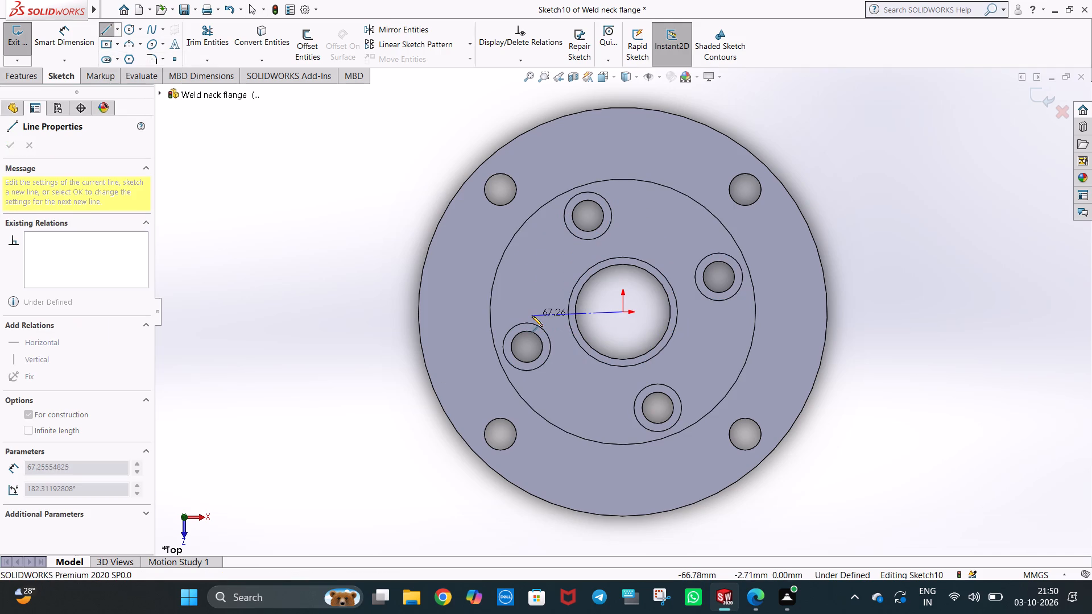
click(532, 315)
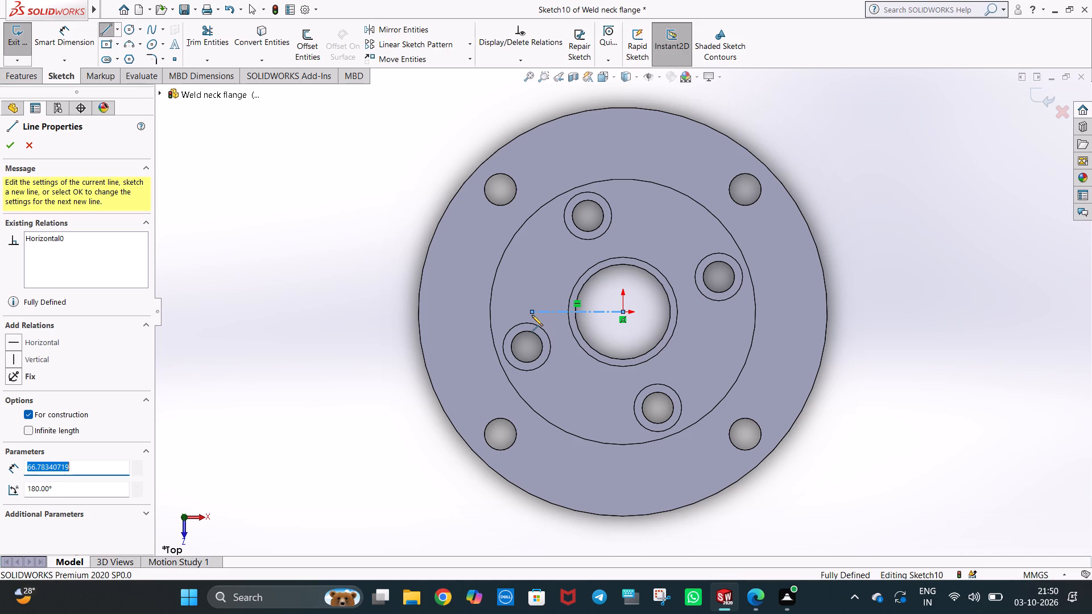
text(60)
key(Return)
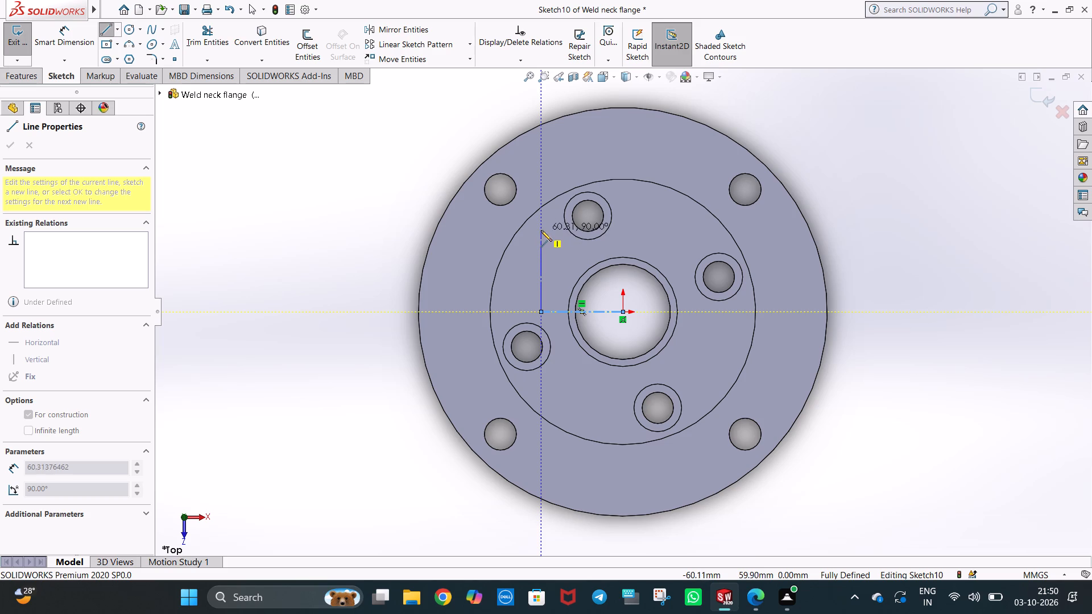
Draw a vertical centerline towards negative Z from the horizontal centerline's outer end and set its length to 60 mm.
click(541, 230)
key(Escape)
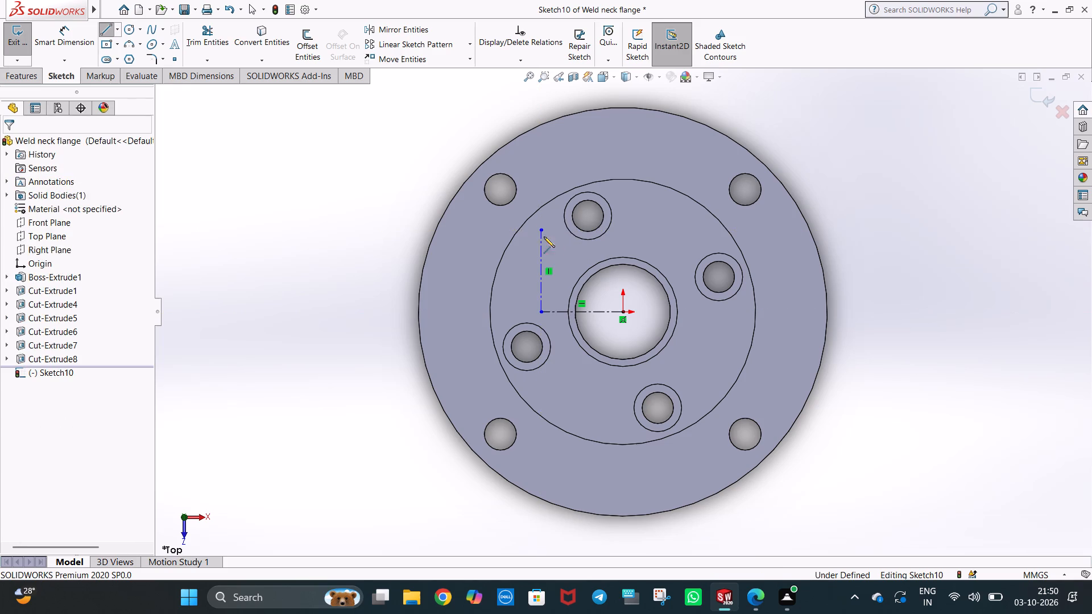
click(543, 248)
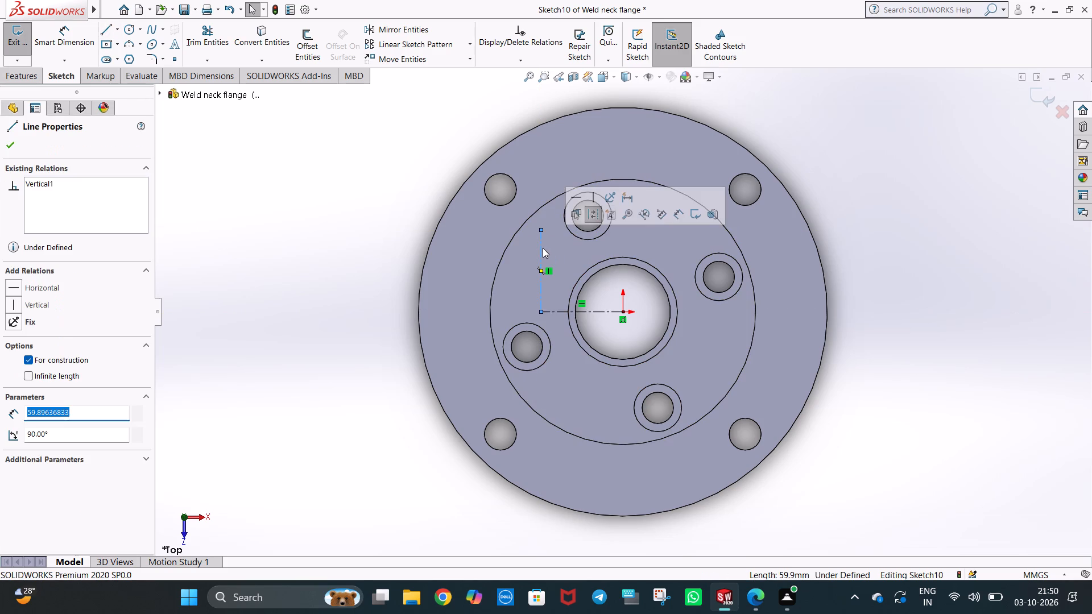
text(60)
key(Return)
key(Escape)
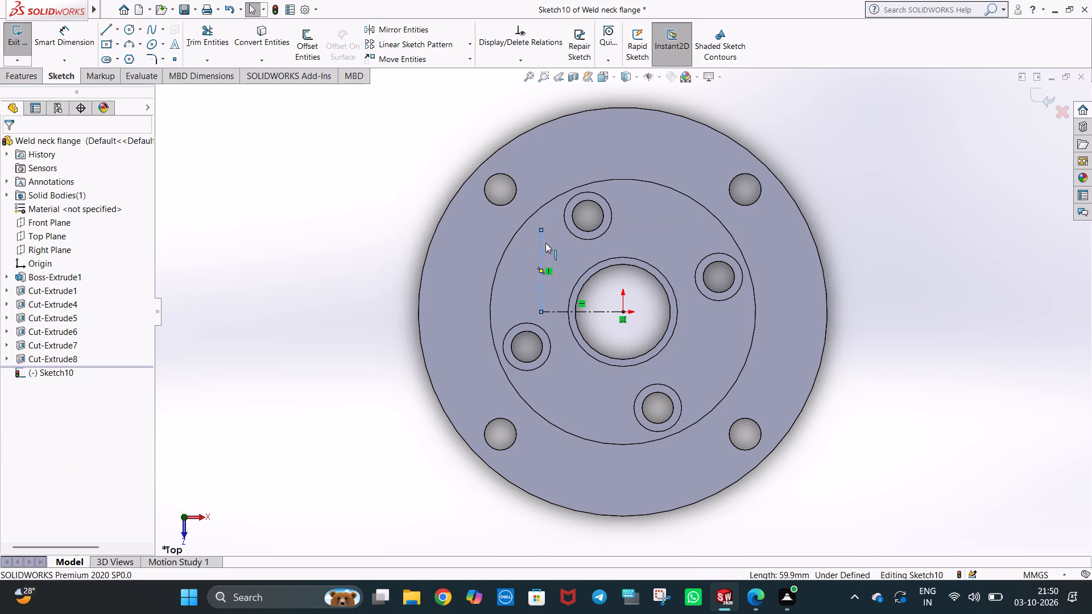
click(919, 242)
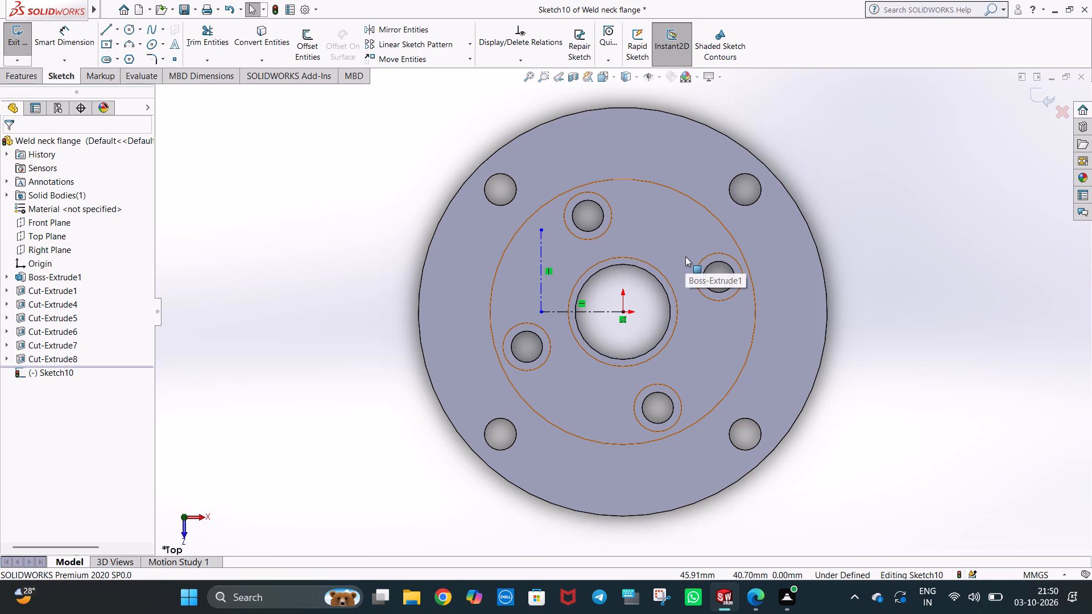
Draw a circle of 6 mm radius centred on the free end of the vertical centerline.
click(126, 31)
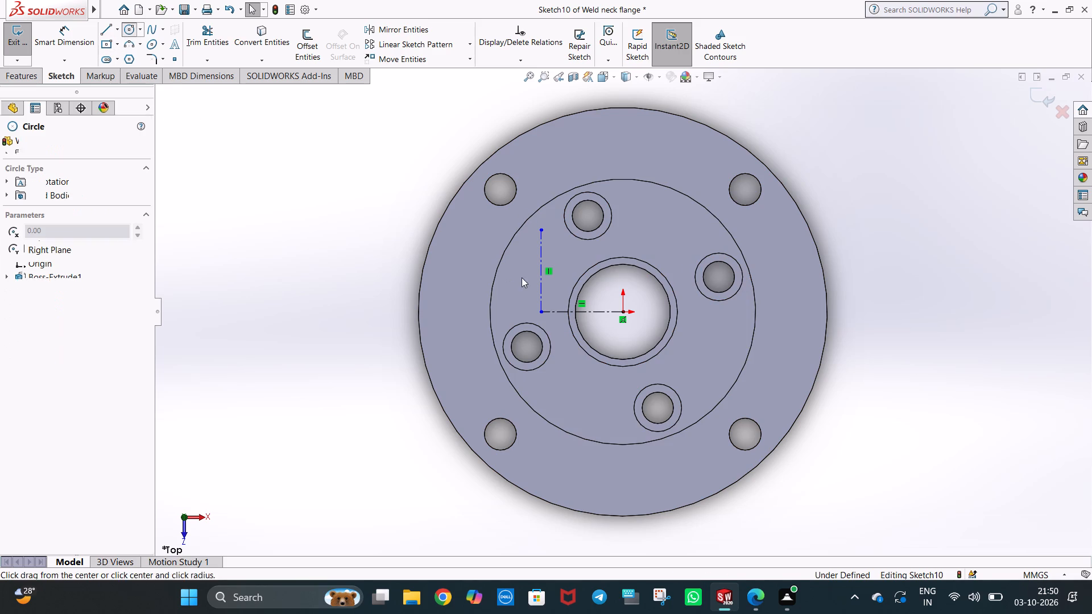
click(540, 230)
click(548, 243)
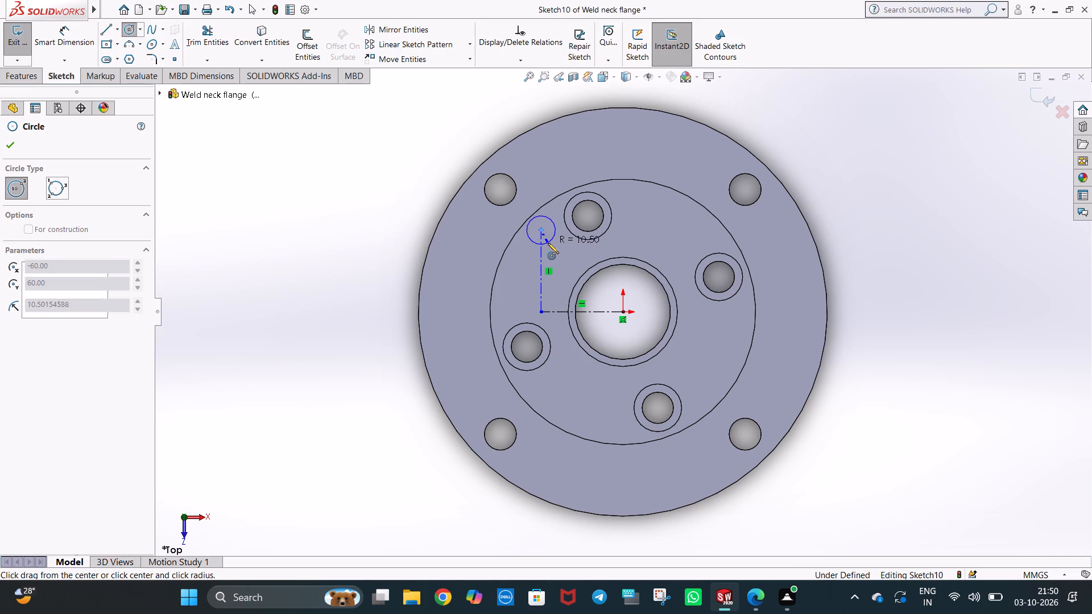
key(6)
key(Return)
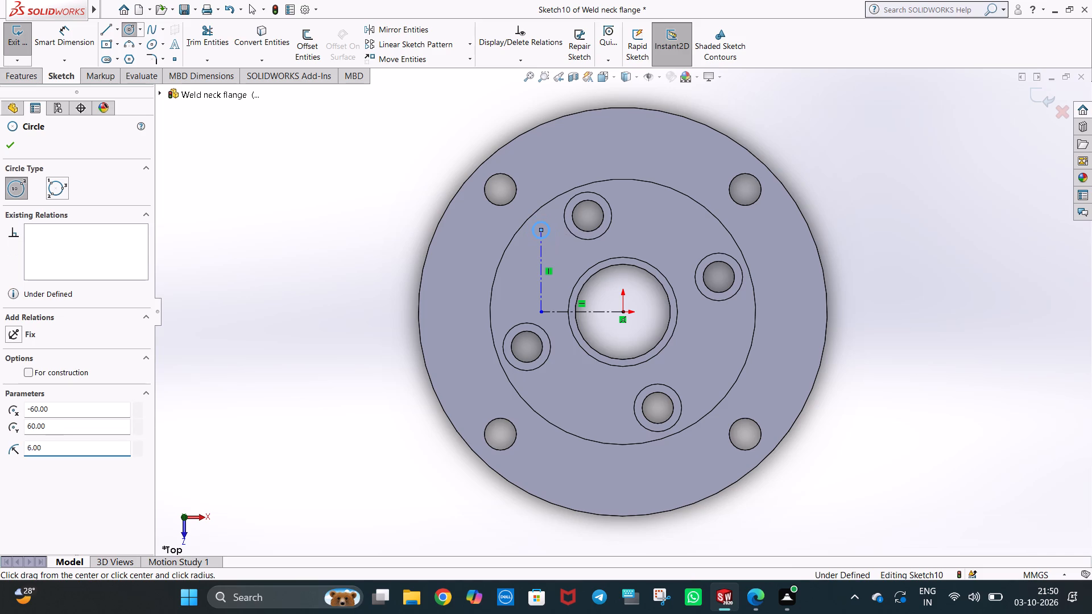
key(Escape)
key(Escape)
click(367, 209)
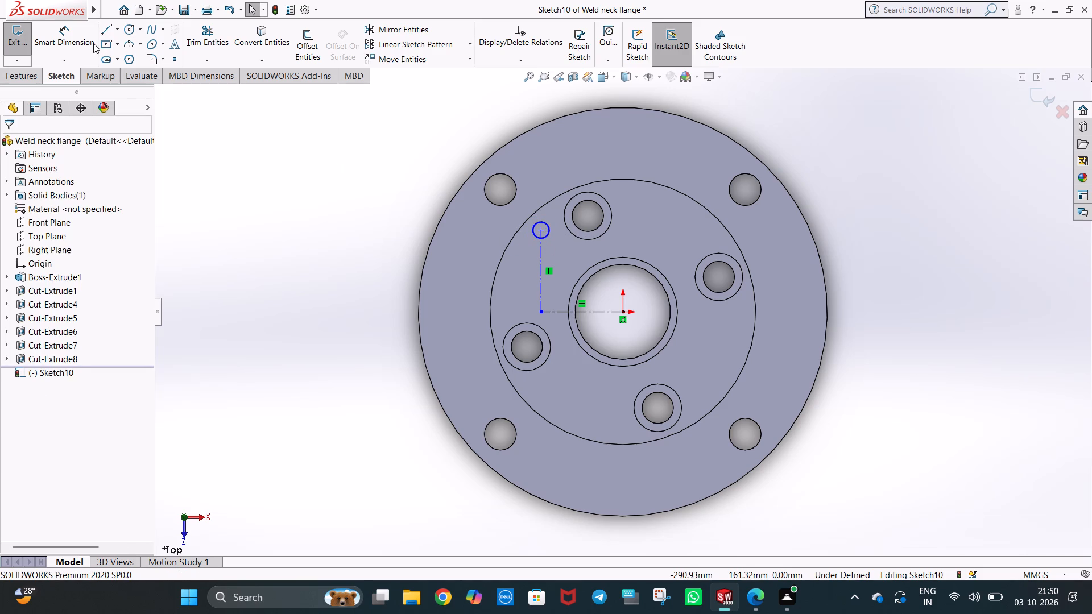
Add a 12 mm diameter dimension to the small circle at the vertical centerline's end.
click(70, 39)
click(548, 237)
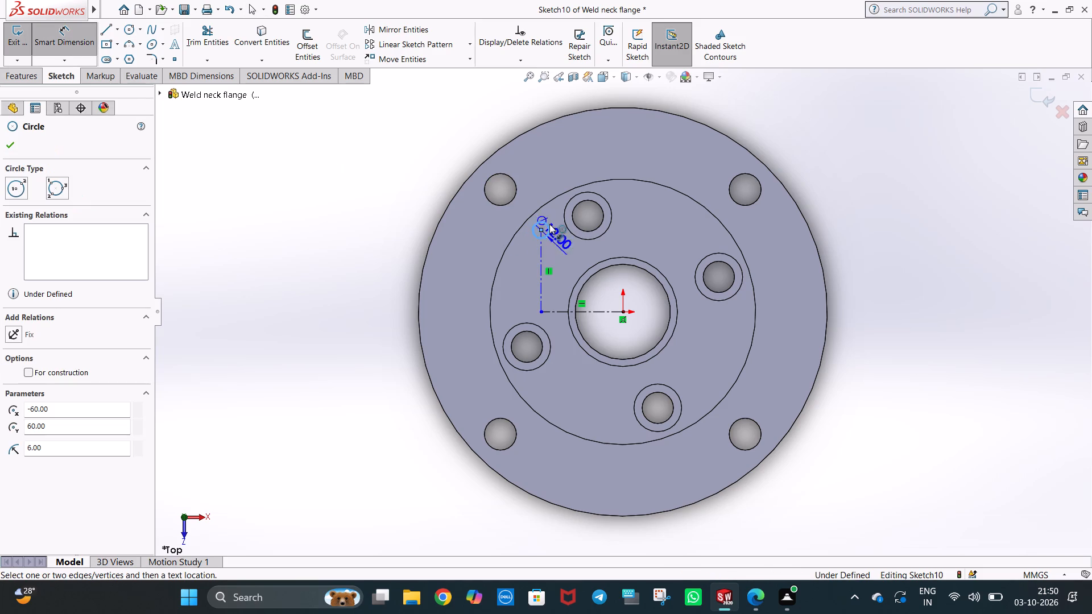
click(570, 247)
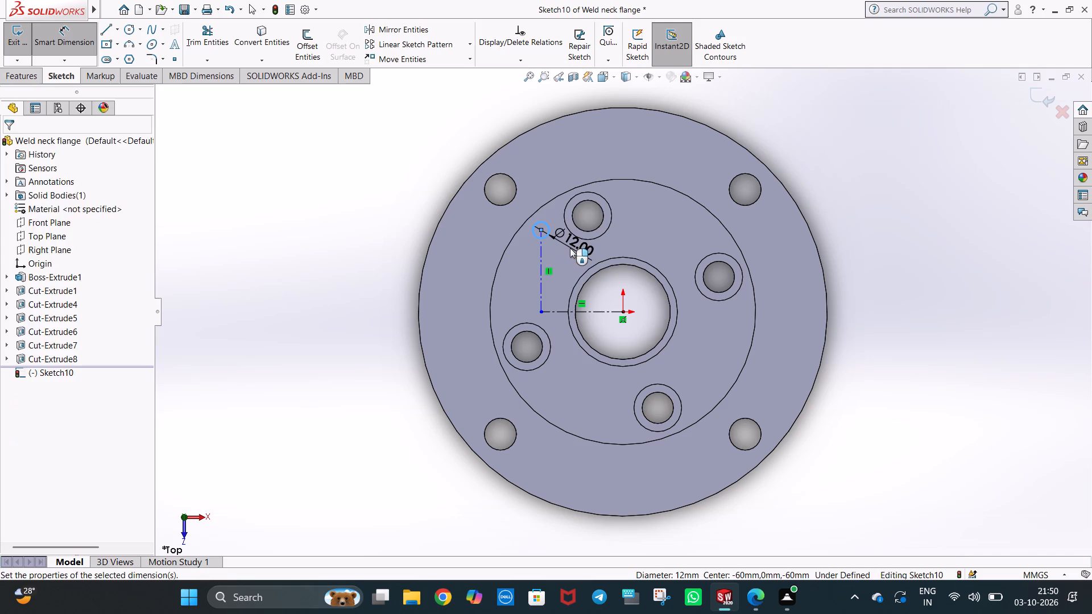
click(525, 228)
click(887, 181)
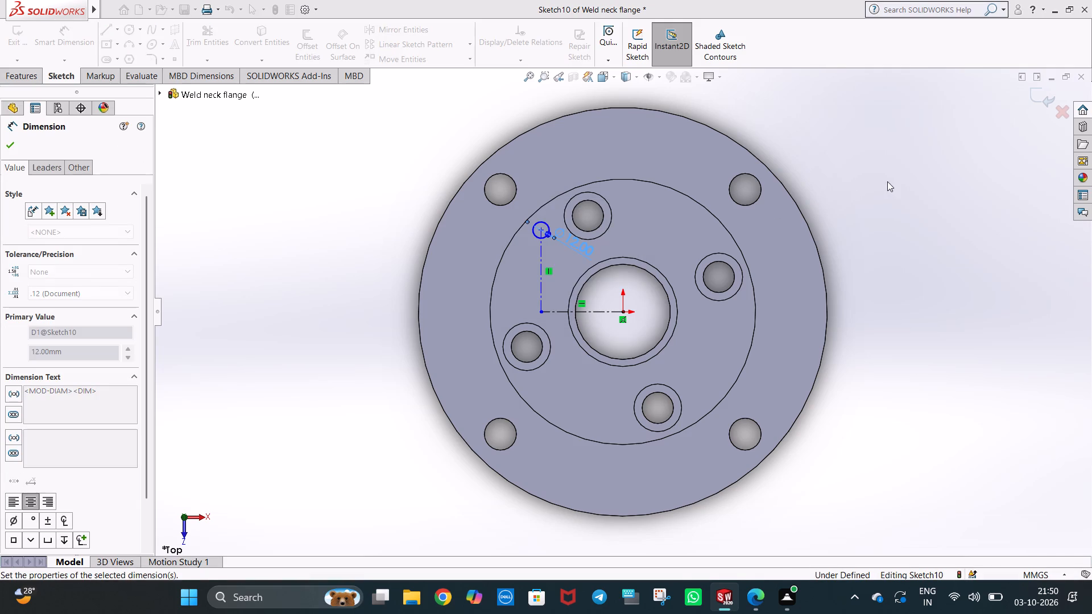
Add 60 mm length dimensions to the horizontal and vertical centerlines that locate the small circle.
click(557, 311)
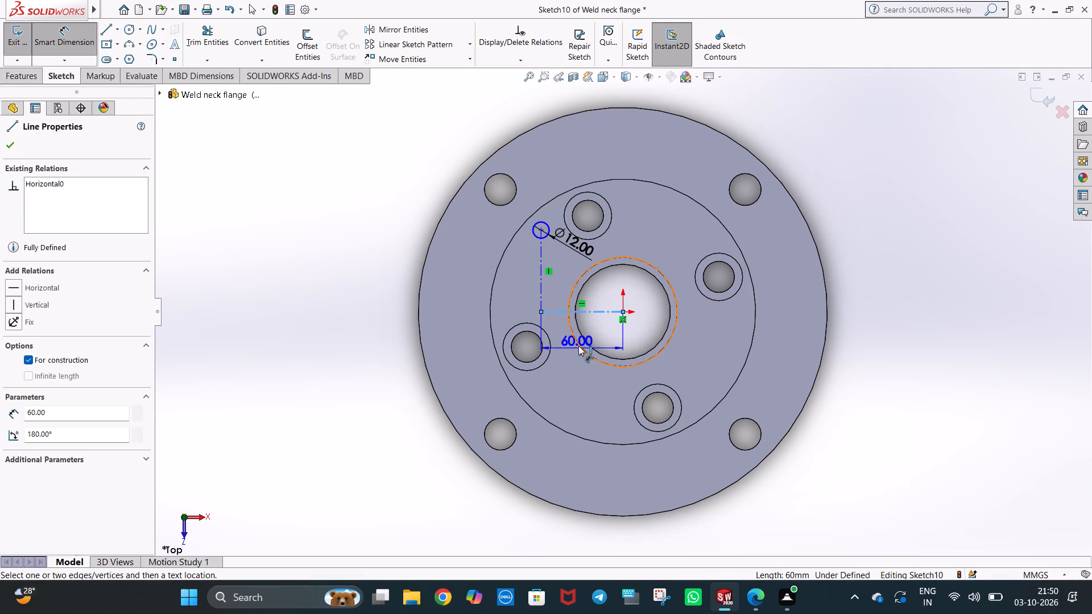
click(579, 341)
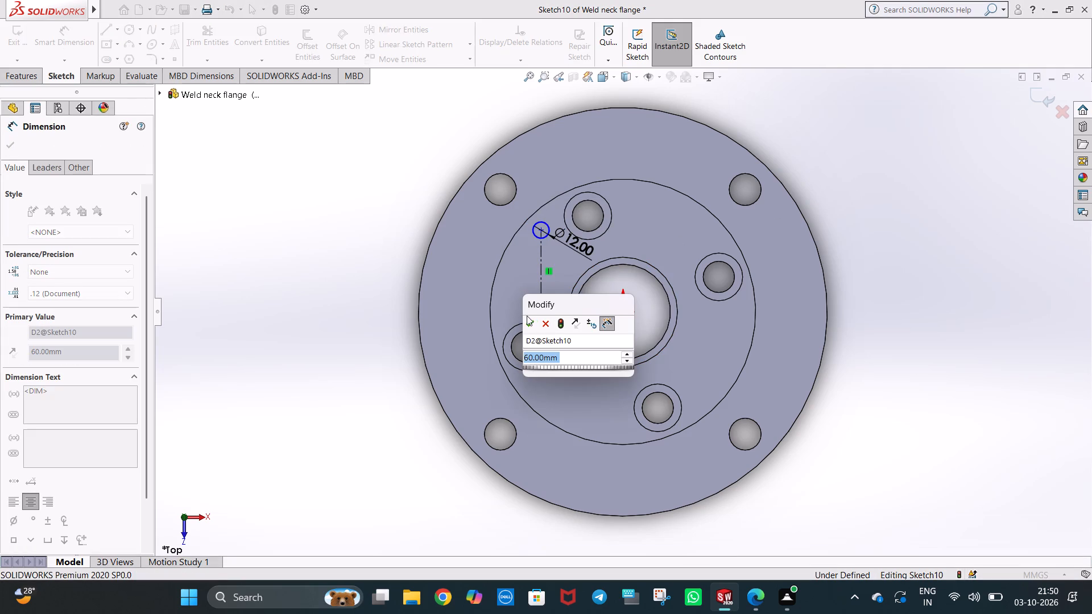
click(528, 321)
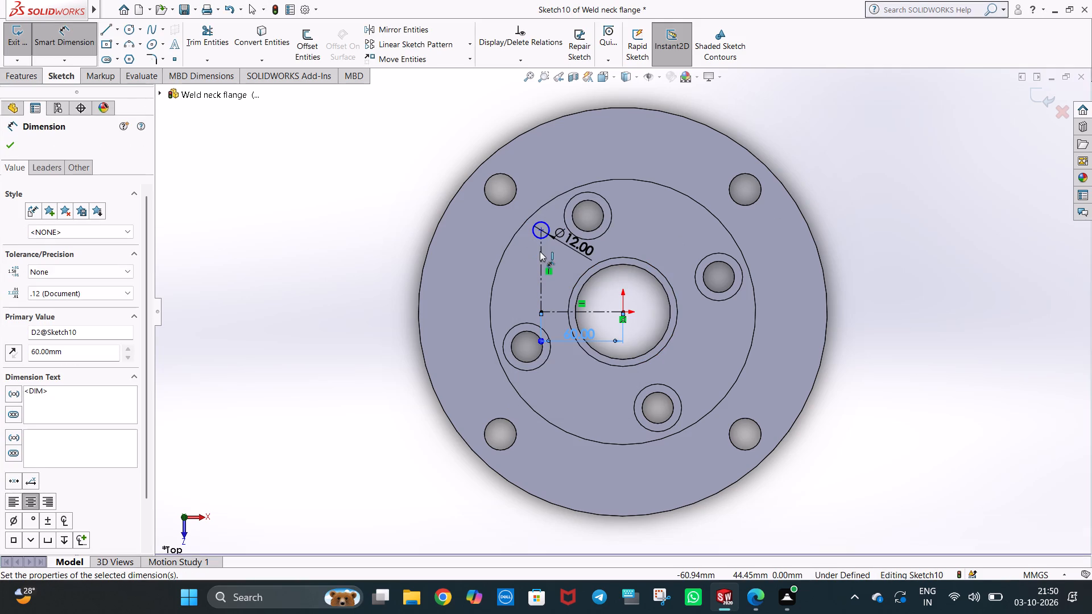
click(540, 251)
click(510, 276)
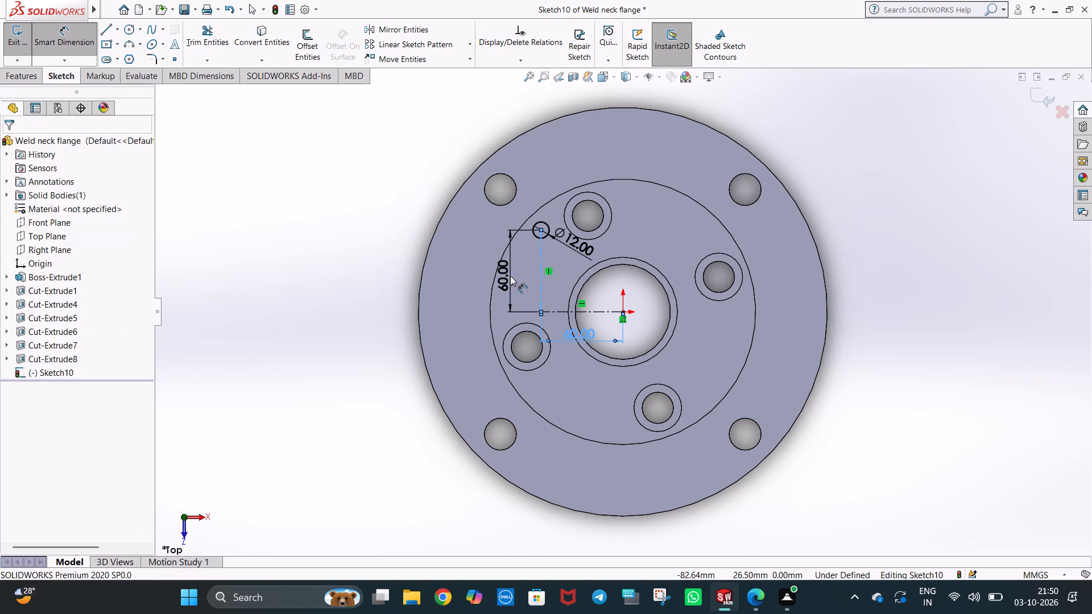
click(458, 259)
click(919, 206)
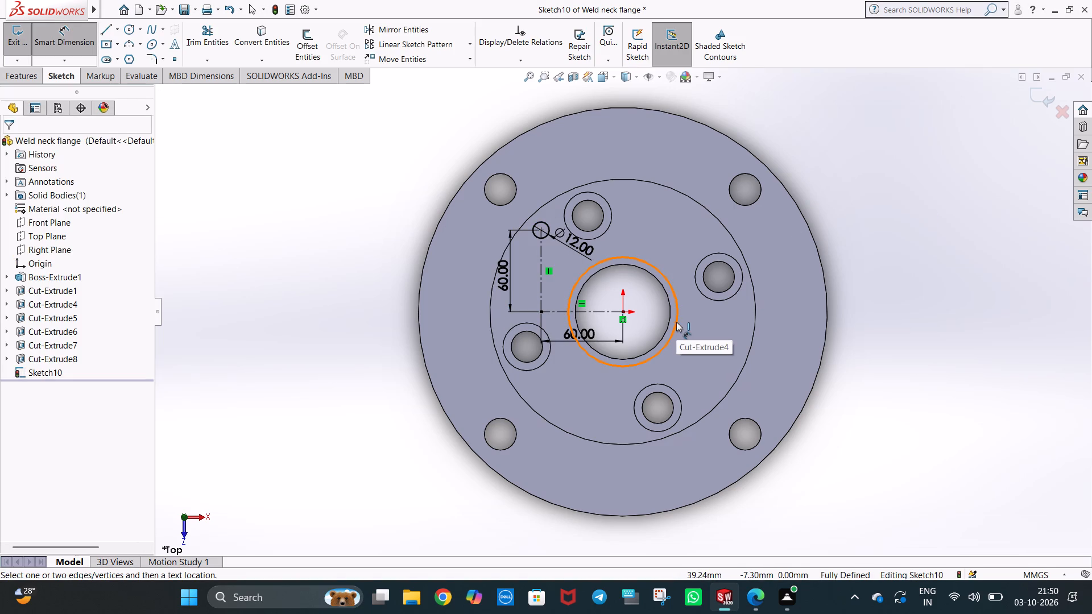
click(844, 226)
Cut-extrude the 12 mm circle Through All to make a small hole through the flange.
middle_drag(857, 332, 868, 283)
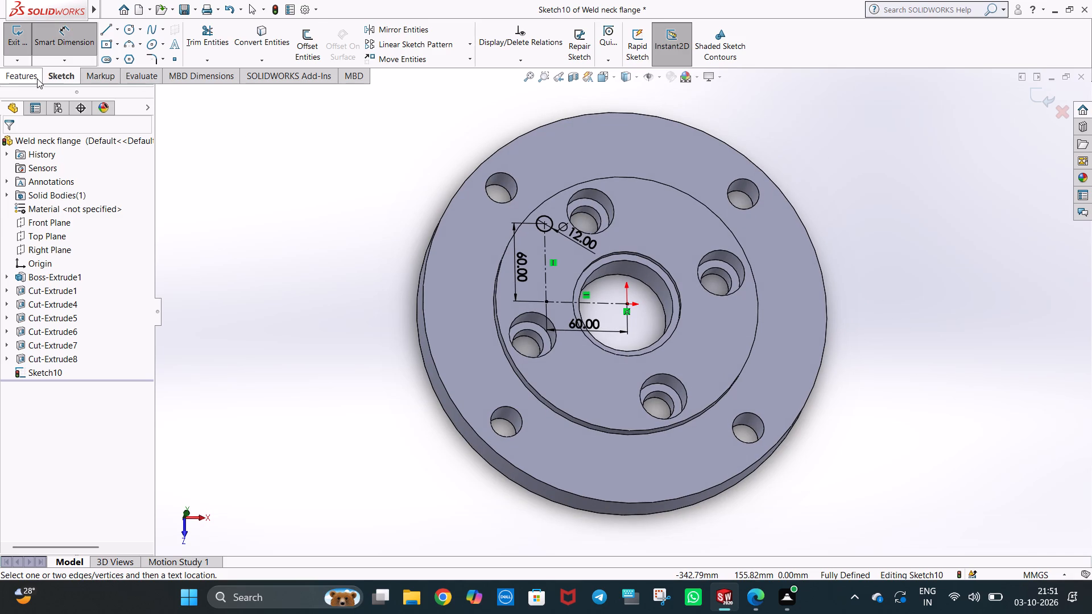
click(37, 78)
click(206, 39)
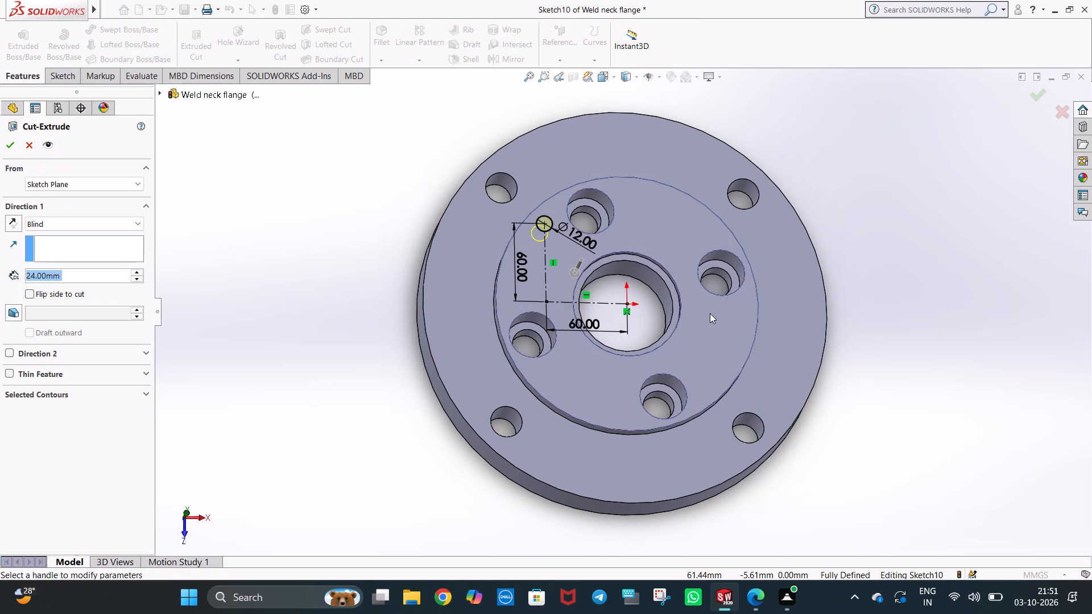
middle_drag(698, 367, 710, 237)
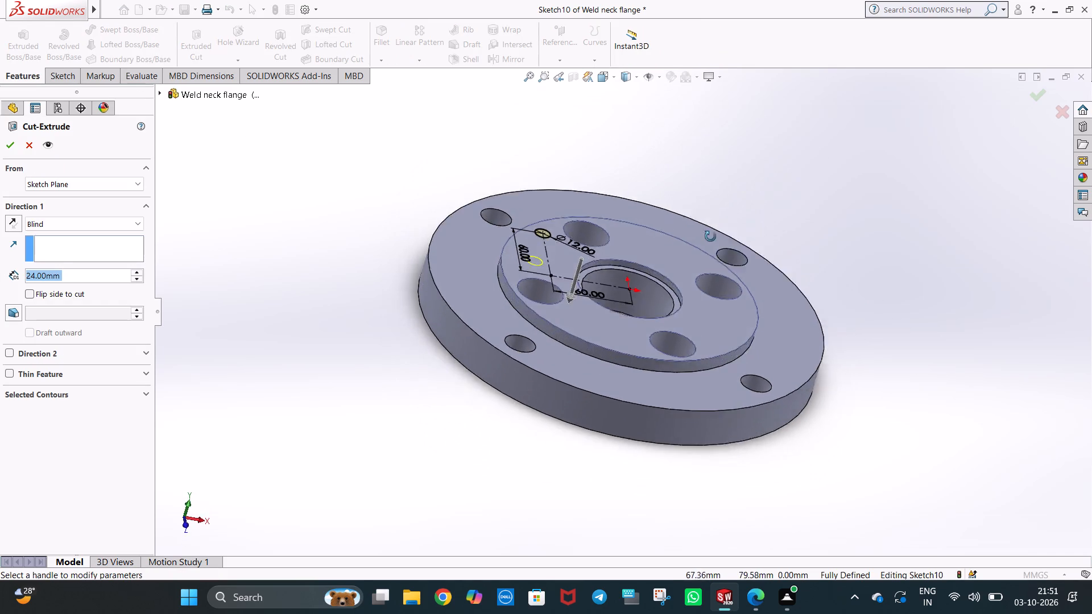
middle_drag(710, 237, 730, 197)
middle_drag(664, 455, 665, 347)
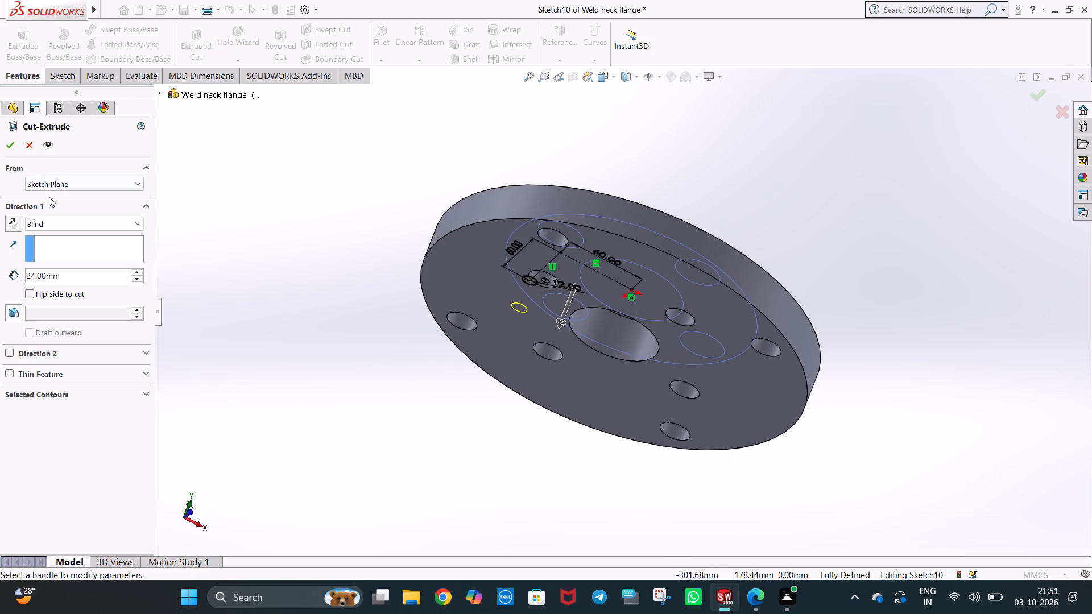
click(62, 221)
click(61, 242)
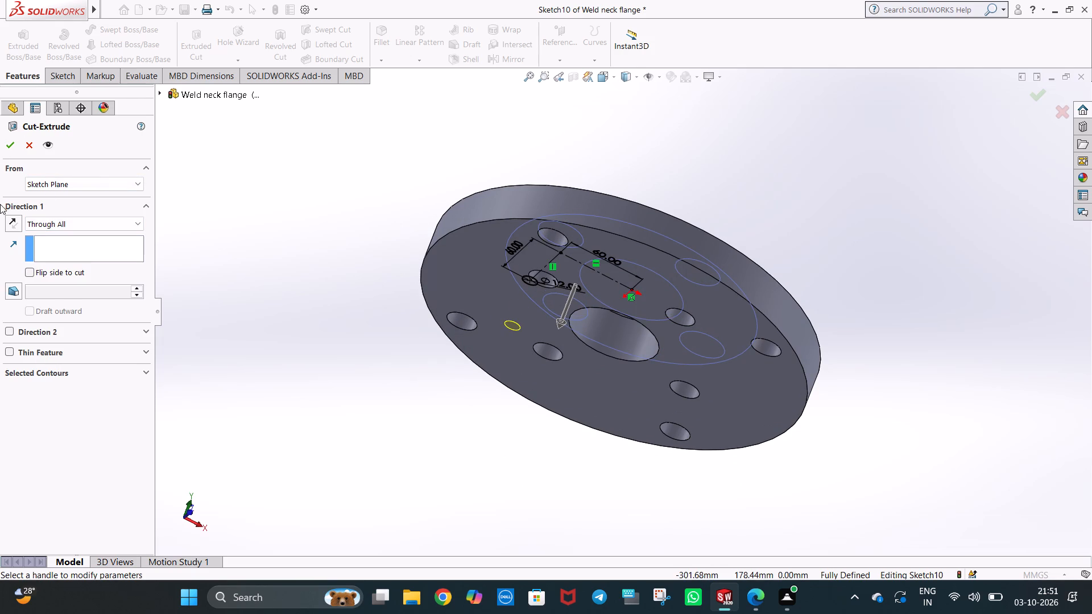
click(13, 146)
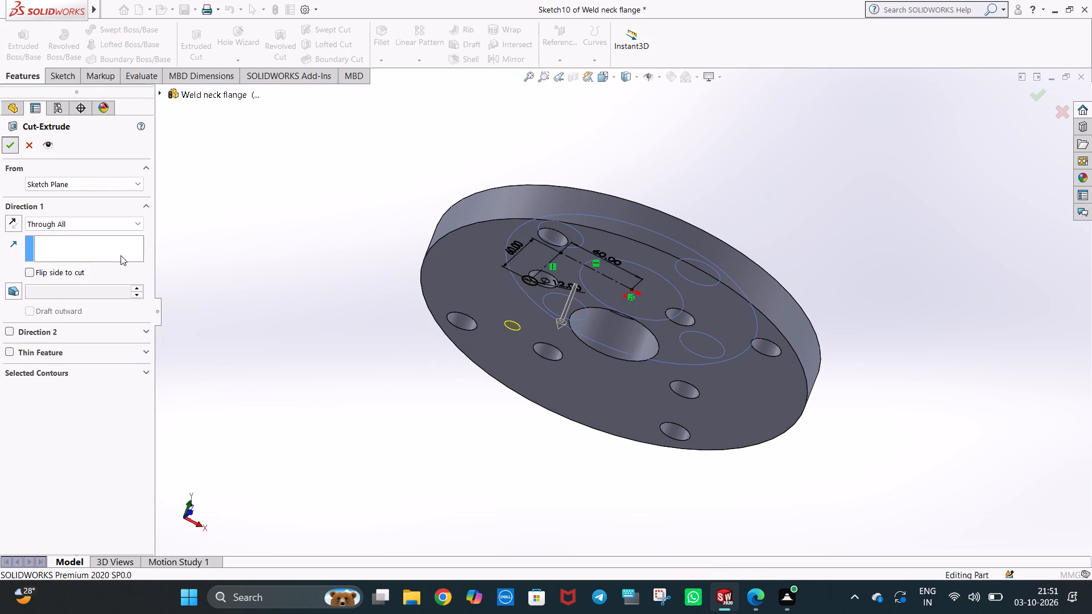
Set the finished flange to the isometric view and save the part.
middle_drag(701, 259, 661, 395)
middle_drag(651, 282, 592, 381)
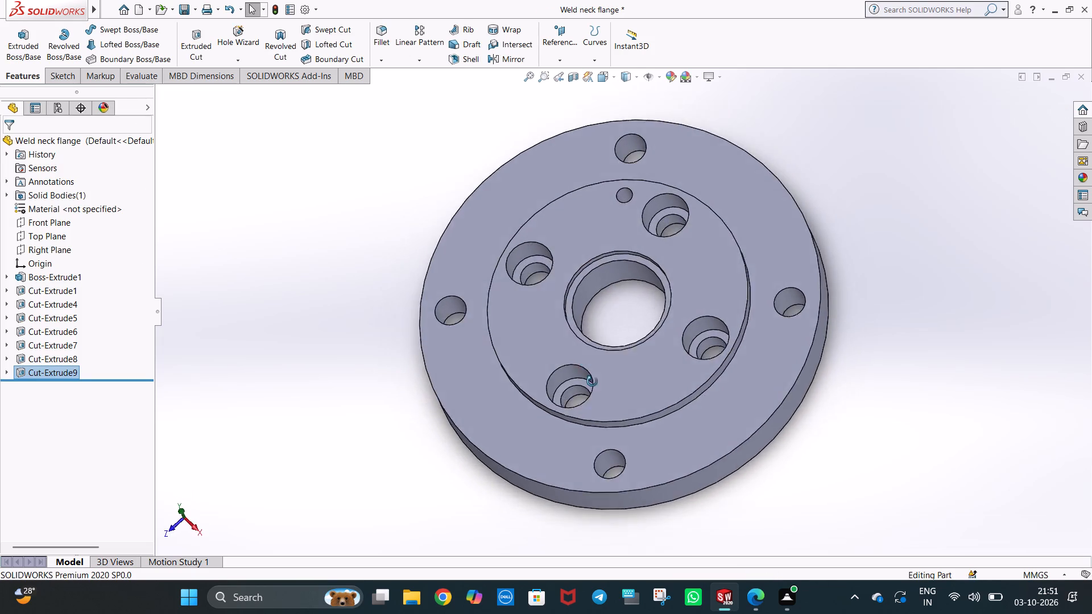
middle_drag(592, 381, 632, 351)
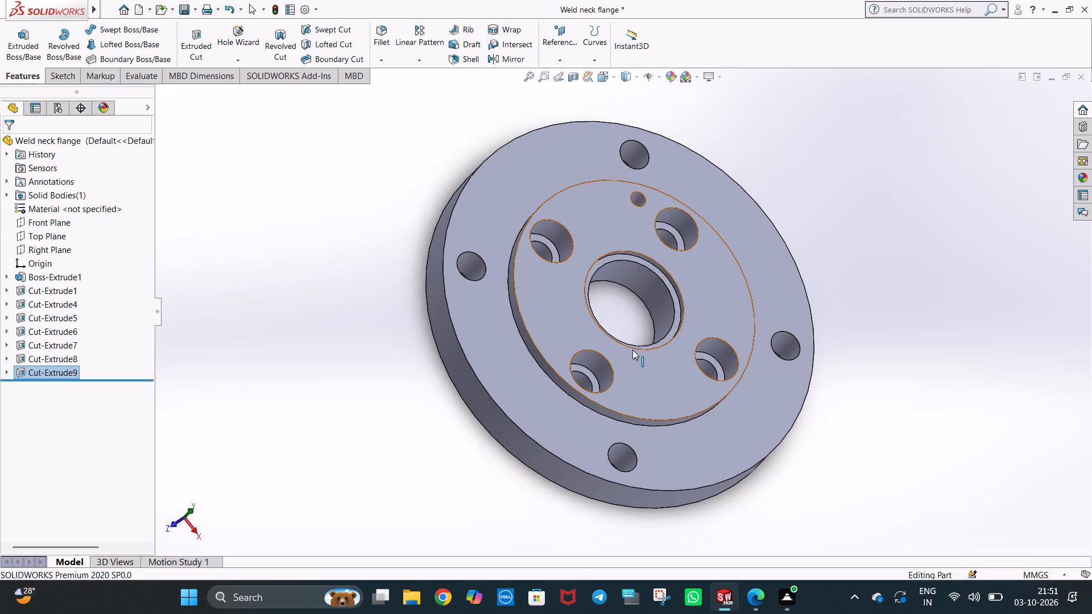
key(ctrl+7)
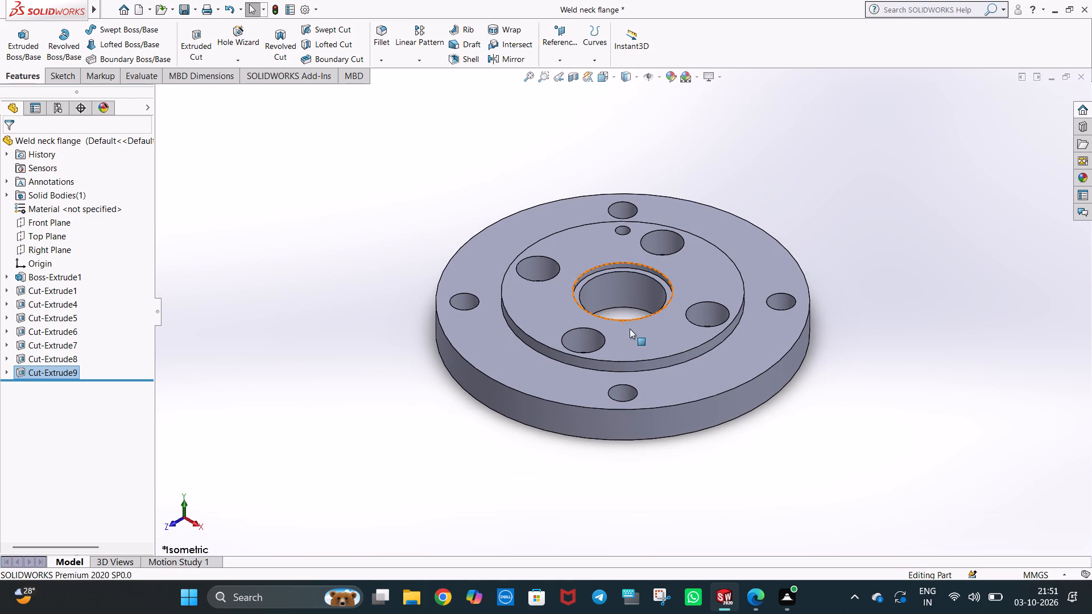
click(924, 184)
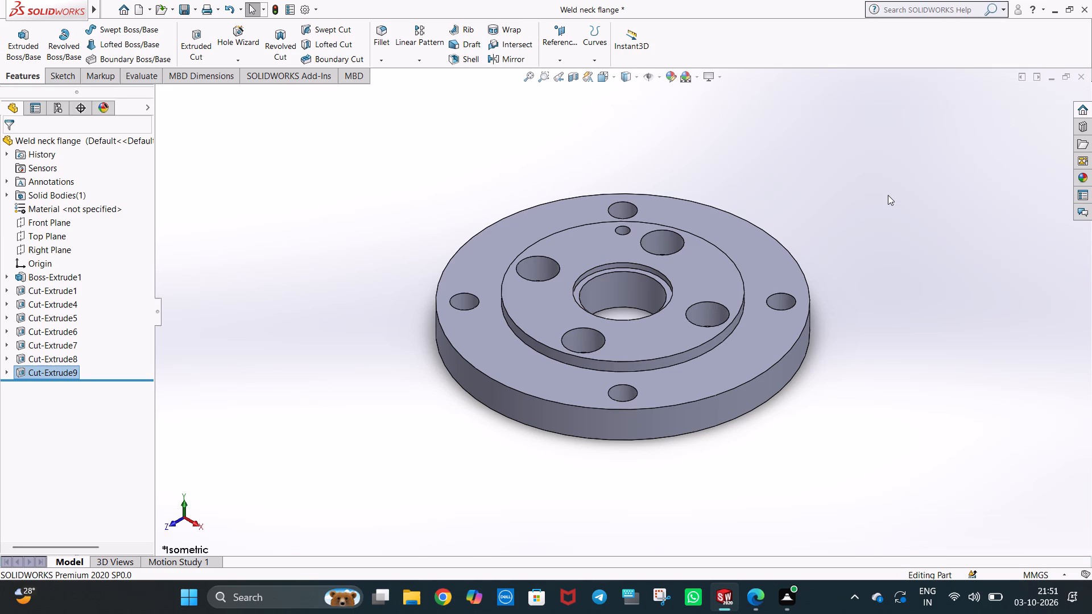
click(788, 184)
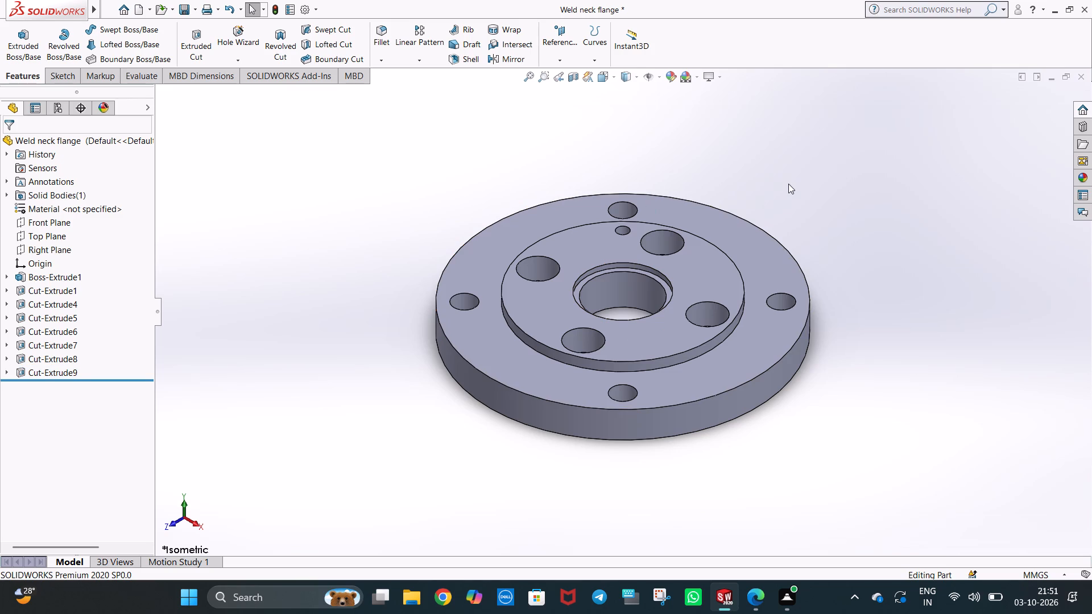
key(ctrl+s)
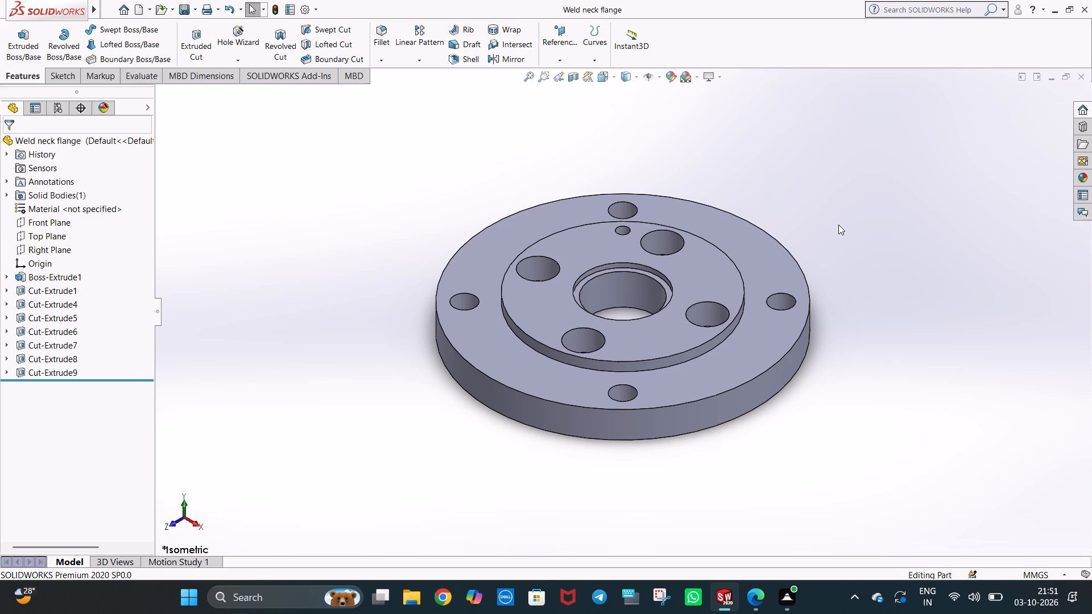
Capture a Snipping Tool screenshot of the SOLIDWORKS window showing the feature tree and the isometric flange.
key(Print)
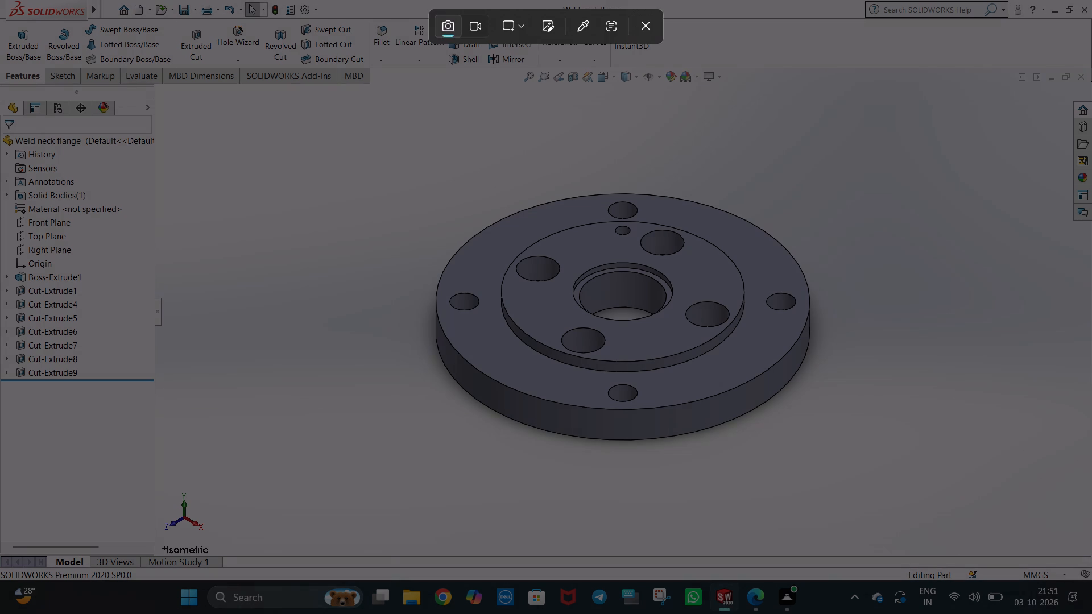
drag(4, 0, 668, 373)
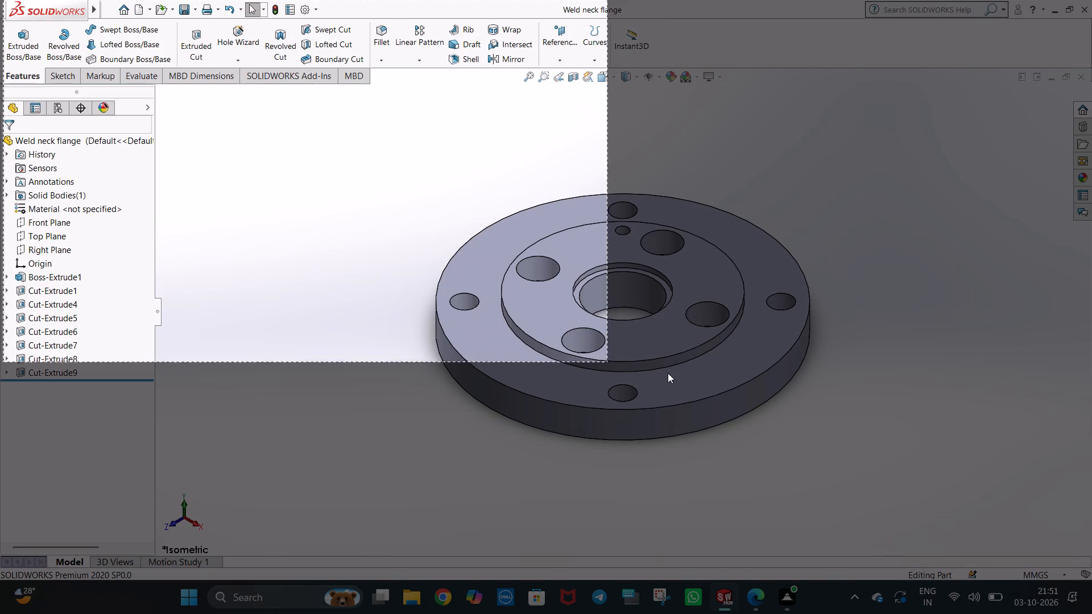
drag(668, 373, 1091, 581)
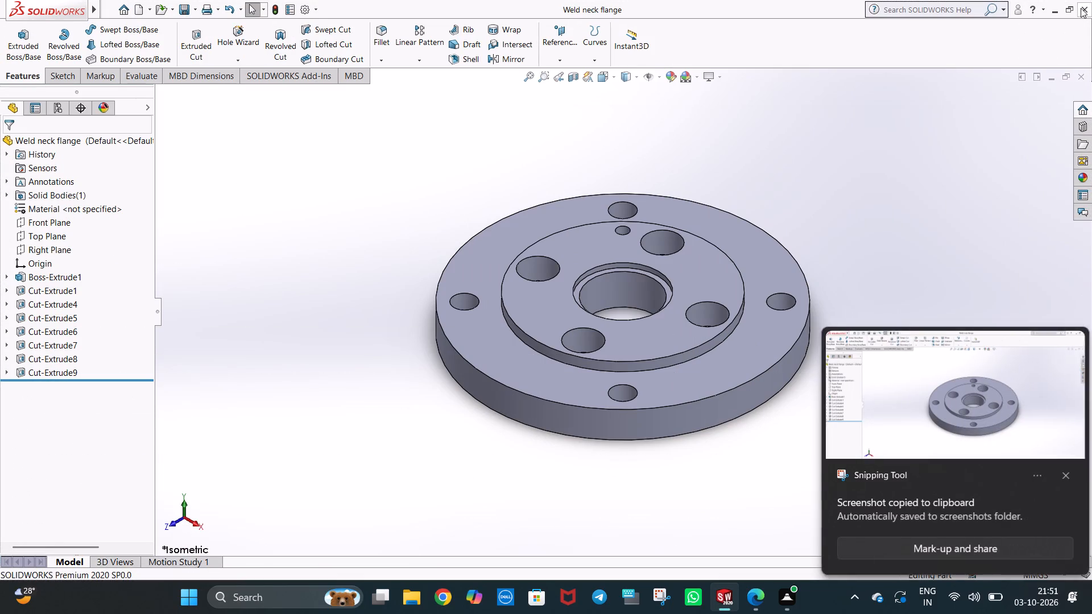
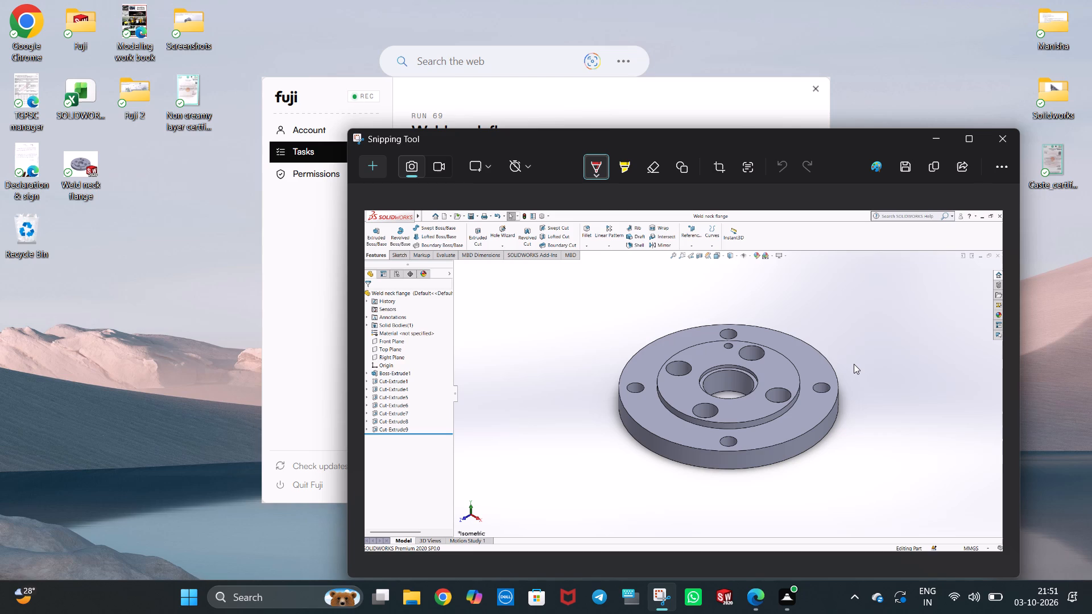
Save the captured screenshot to the Desktop as a PNG named Weld neck flange.
right_click(854, 364)
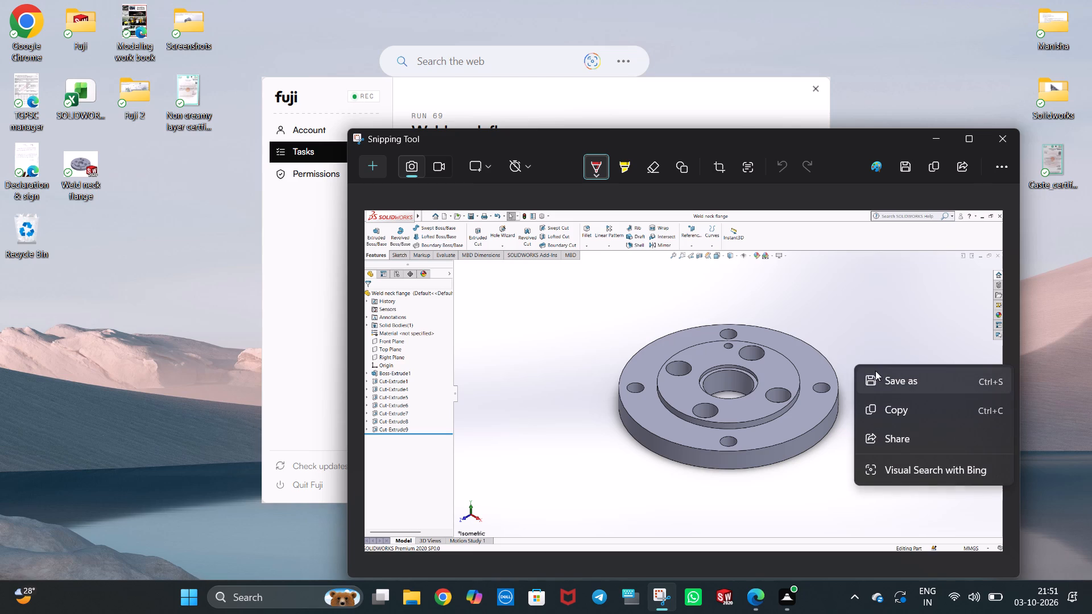
click(881, 377)
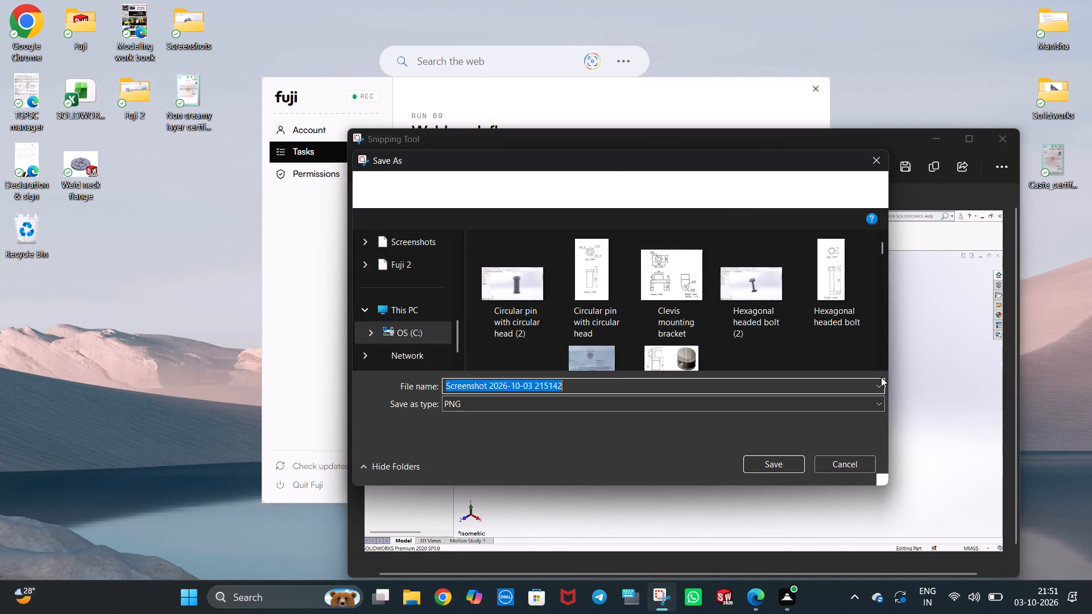
key(BackSpace)
text(eld neck flange)
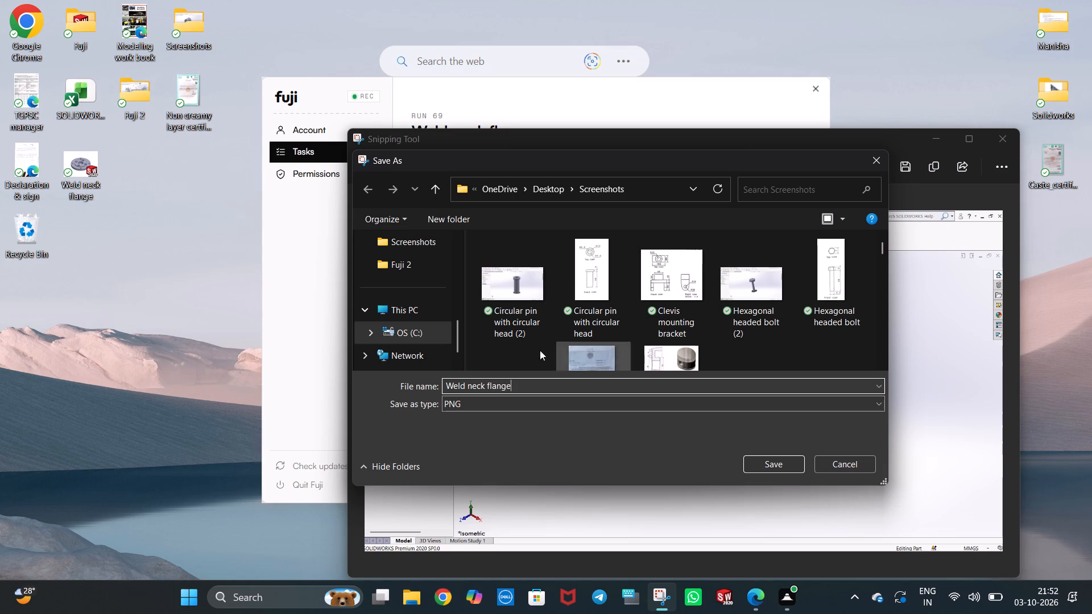
scroll(420, 302, up, 3)
click(416, 259)
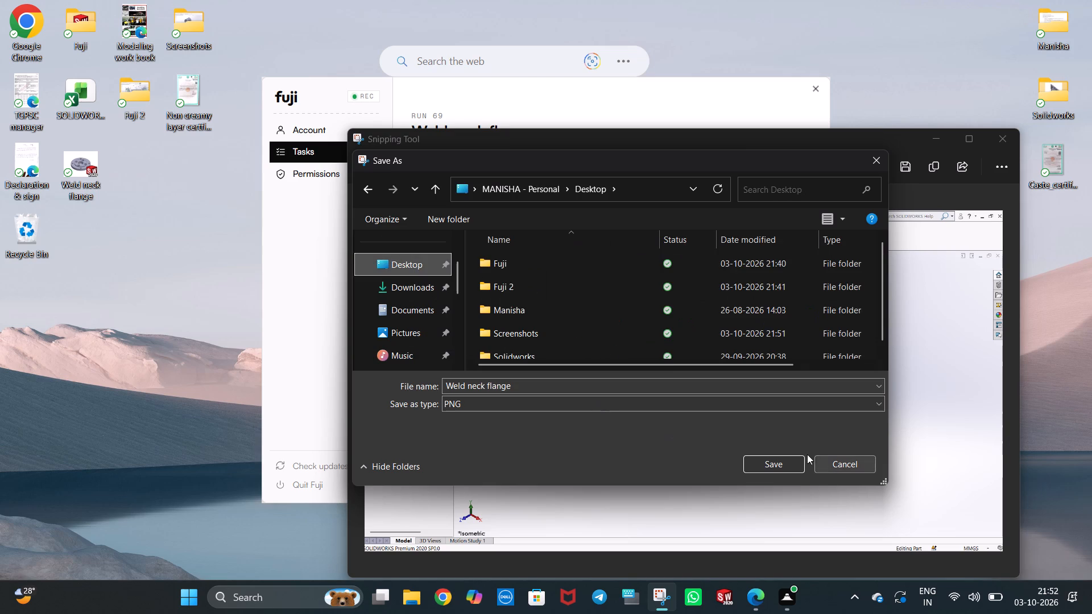
click(794, 464)
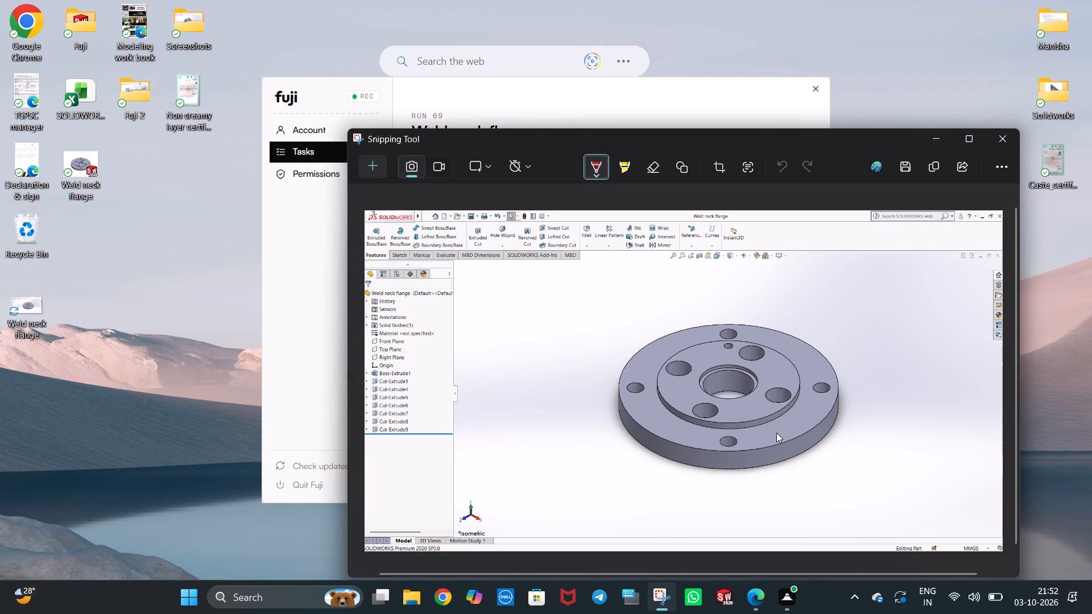
click(816, 392)
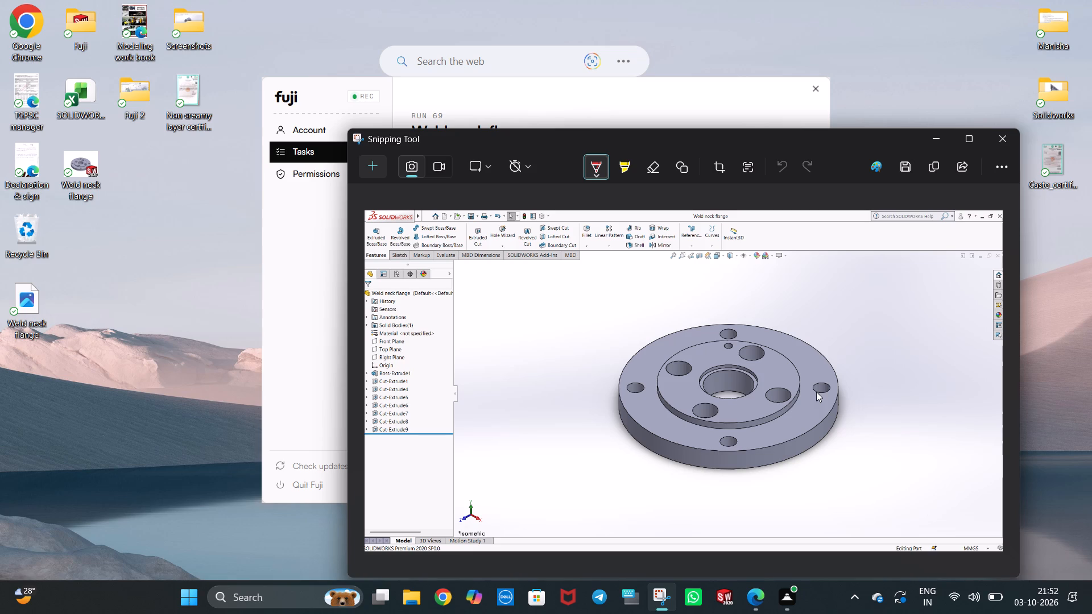